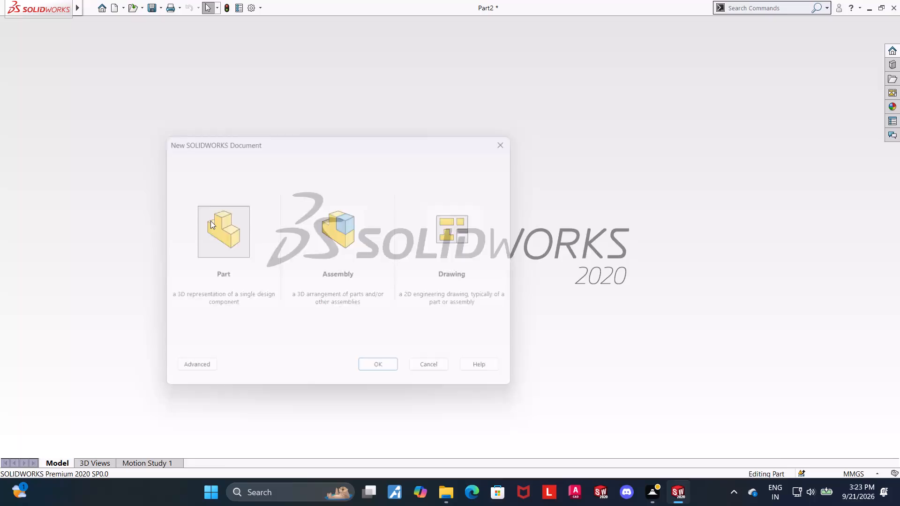
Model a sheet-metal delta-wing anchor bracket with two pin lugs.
Sketch a centre rectangle about 120 mm wide on the Top Plane, centred on the origin.
{"action": "left_click", "coordinate": [74, 187]}
{"action": "left_click", "coordinate": [79, 171]}
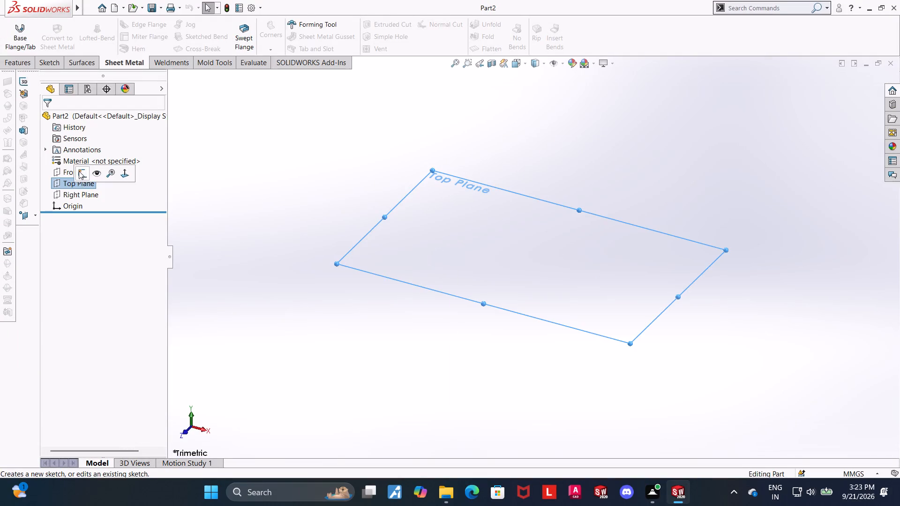
{"action": "left_click", "coordinate": [91, 33]}
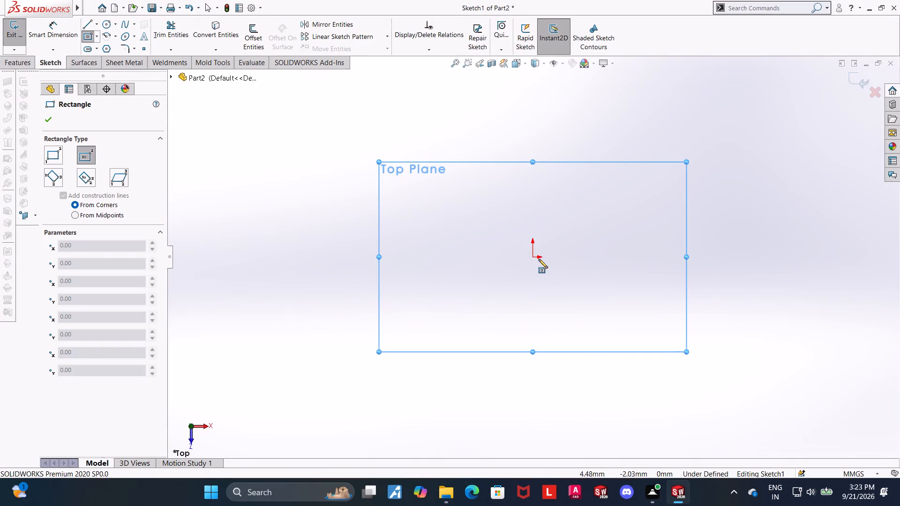
{"action": "left_click", "coordinate": [532, 255]}
{"action": "left_click", "coordinate": [637, 136]}
{"action": "key", "text": "Escape"}
{"action": "key", "text": "Escape"}
Dimension the rectangle's horizontal edge to a width of 40 mm.
{"action": "left_click", "coordinate": [47, 38]}
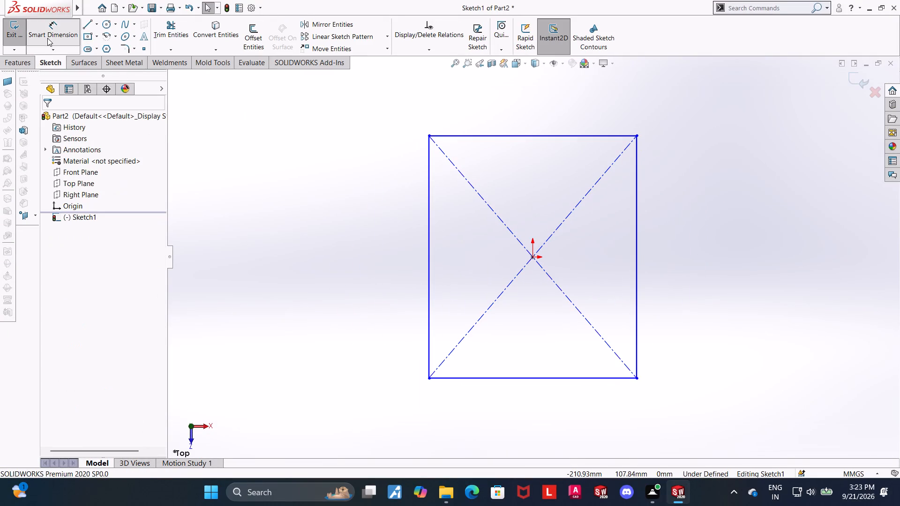
{"action": "left_click", "coordinate": [512, 135]}
{"action": "left_click", "coordinate": [512, 105]}
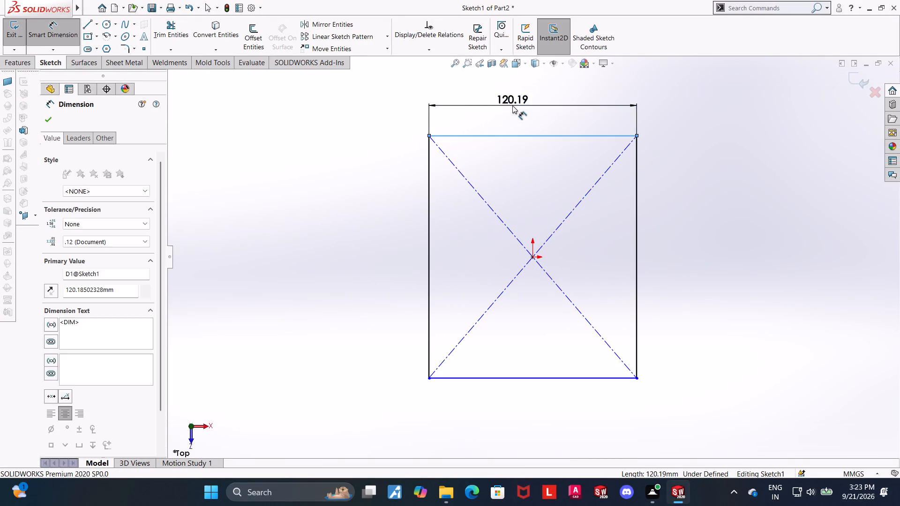
{"action": "type", "text": "40"}
{"action": "key", "text": "Return"}
{"action": "key", "text": "Escape"}
{"action": "key", "text": "Escape"}
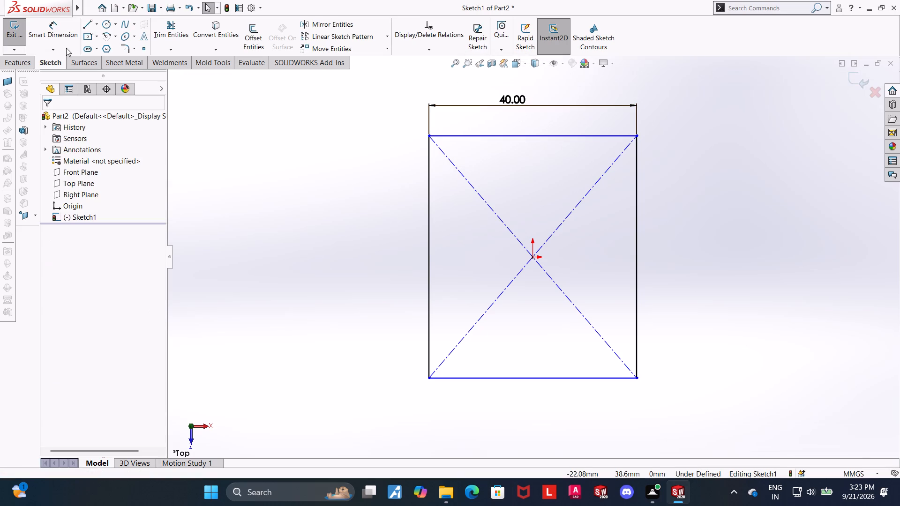
Dimension the rectangle's vertical edge to a length of 50 mm.
{"action": "left_click", "coordinate": [35, 35]}
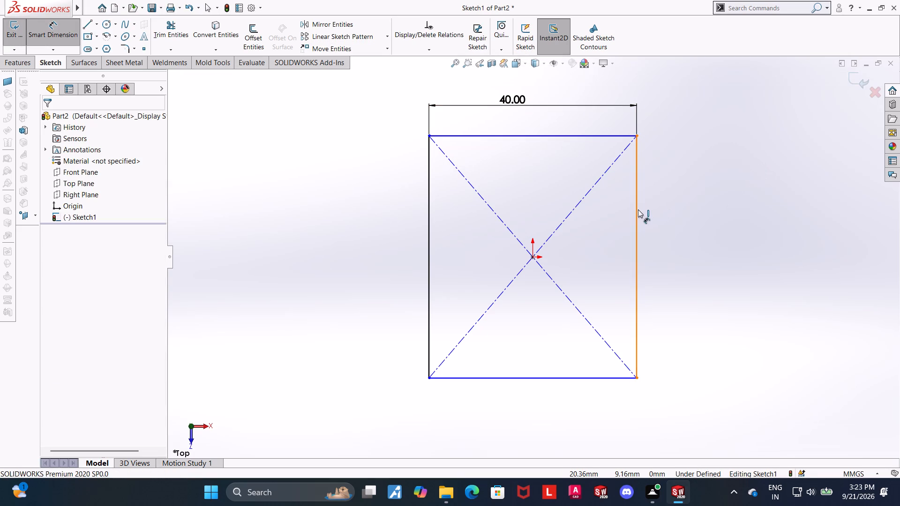
{"action": "left_click", "coordinate": [637, 208]}
{"action": "left_click", "coordinate": [683, 219]}
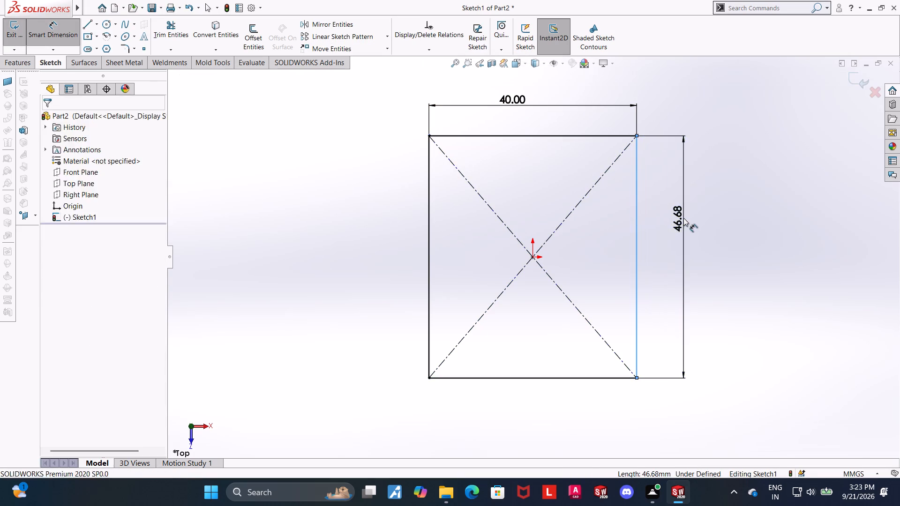
{"action": "type", "text": "50"}
{"action": "key", "text": "Return"}
{"action": "key", "text": "Escape"}
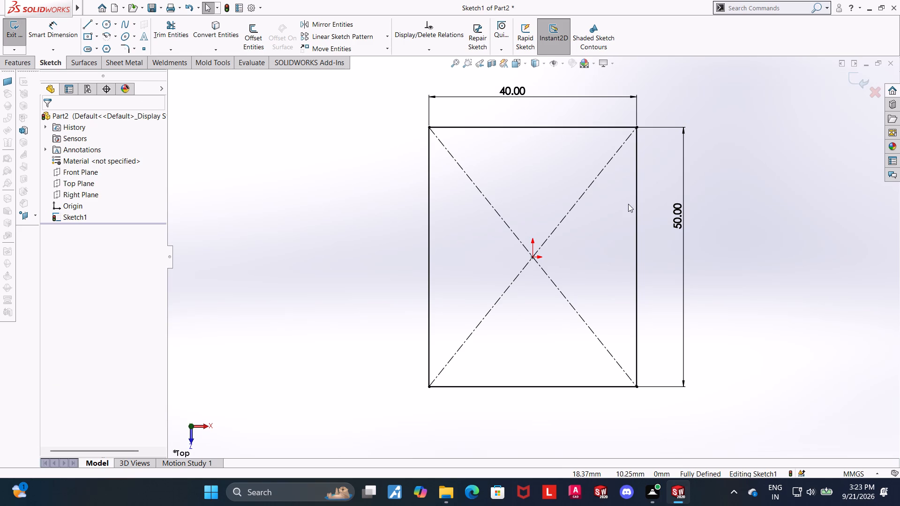
Set the rectangle's vertical dimension to 65 mm and exit the sketch.
{"action": "right_click", "coordinate": [684, 216]}
{"action": "left_click", "coordinate": [660, 260]}
{"action": "double_click", "coordinate": [678, 233]}
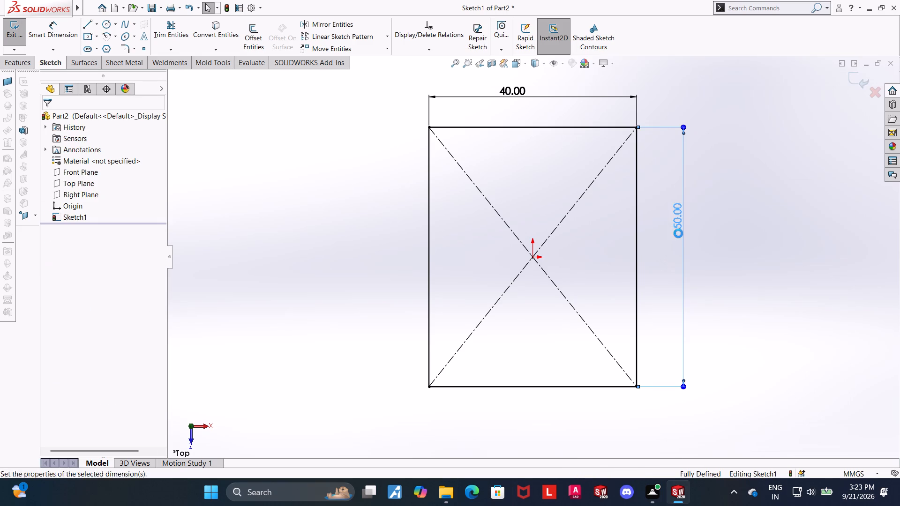
{"action": "key", "text": "BackSpace"}
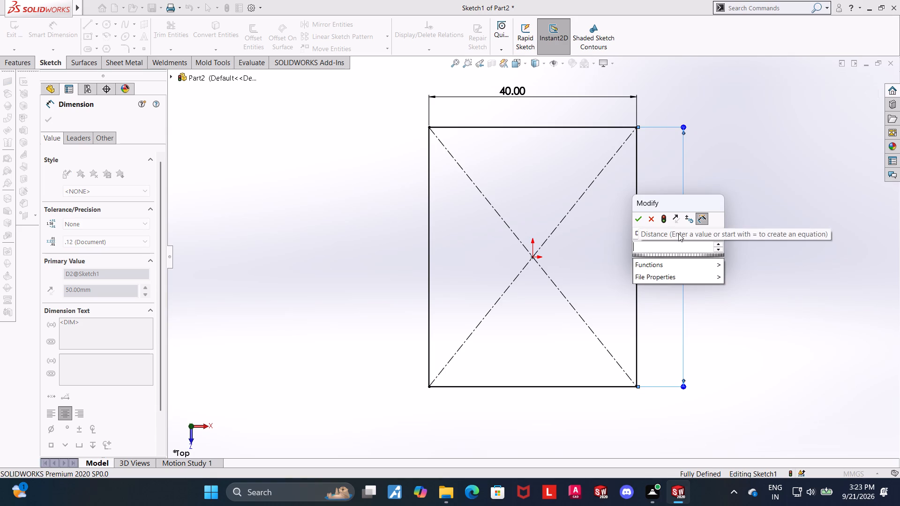
{"action": "key", "text": "6"}
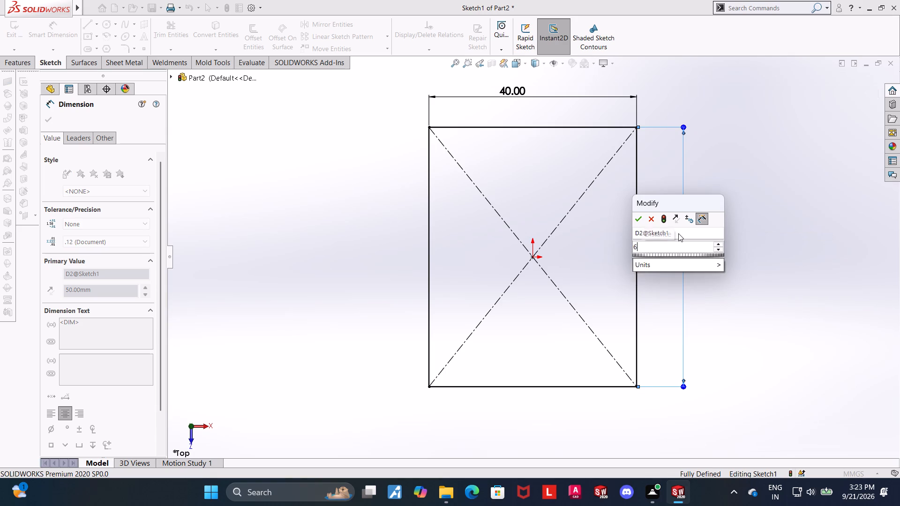
{"action": "key", "text": "5"}
{"action": "key", "text": "Return"}
{"action": "scroll", "coordinate": [785, 230], "scroll_direction": "up", "scroll_amount": 2}
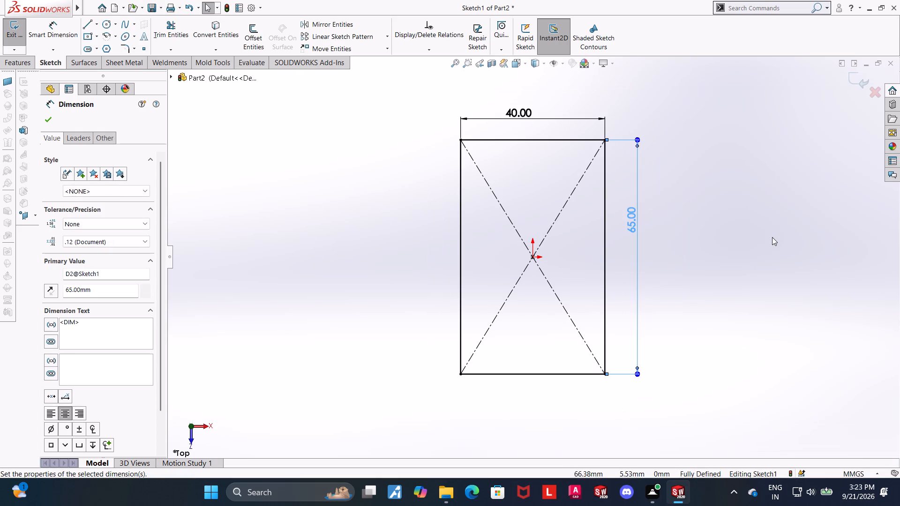
{"action": "left_click", "coordinate": [857, 84]}
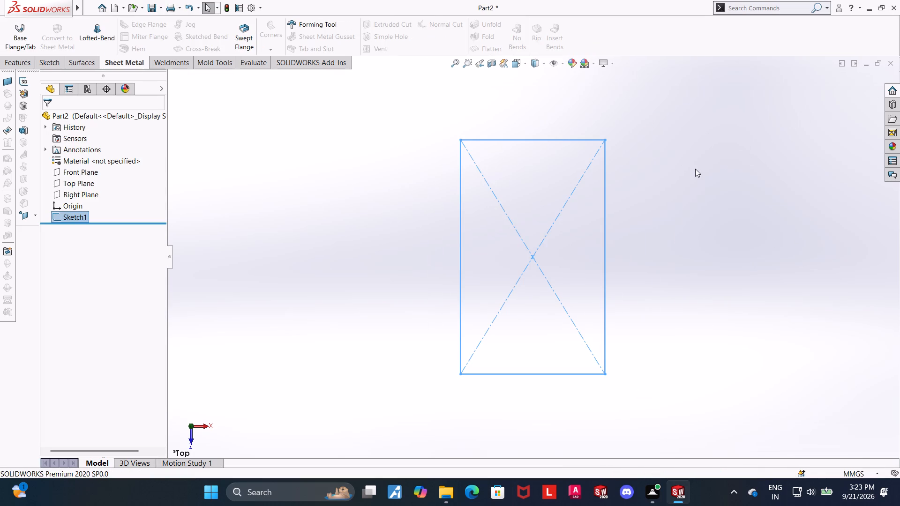
Create a 2.6 mm thick base flange from the rectangle sketch, checking the reference drawing image in the Downloads folder.
{"action": "left_click", "coordinate": [714, 184]}
{"action": "left_click", "coordinate": [27, 38]}
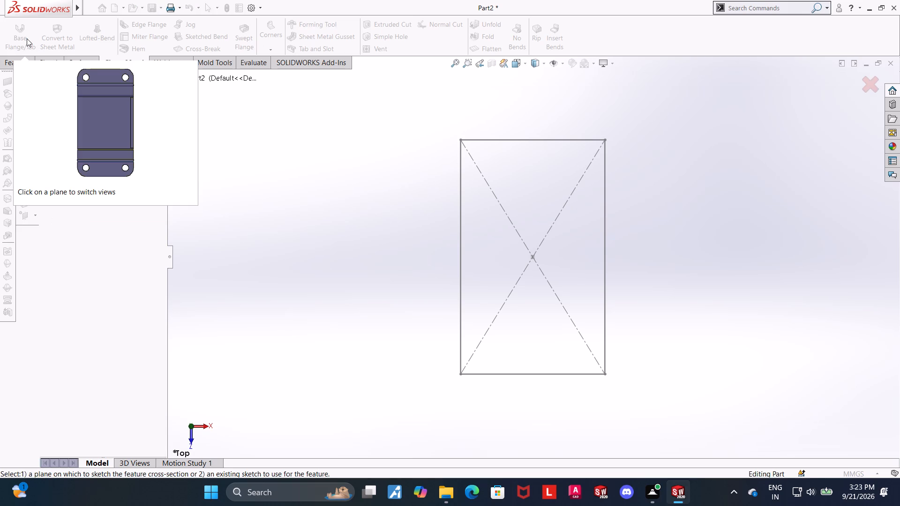
{"action": "left_click", "coordinate": [449, 485]}
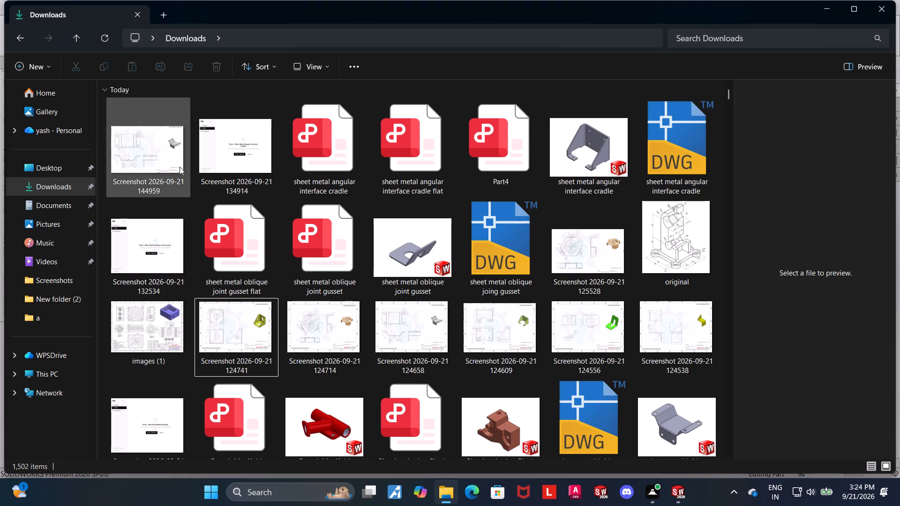
{"action": "double_click", "coordinate": [176, 162]}
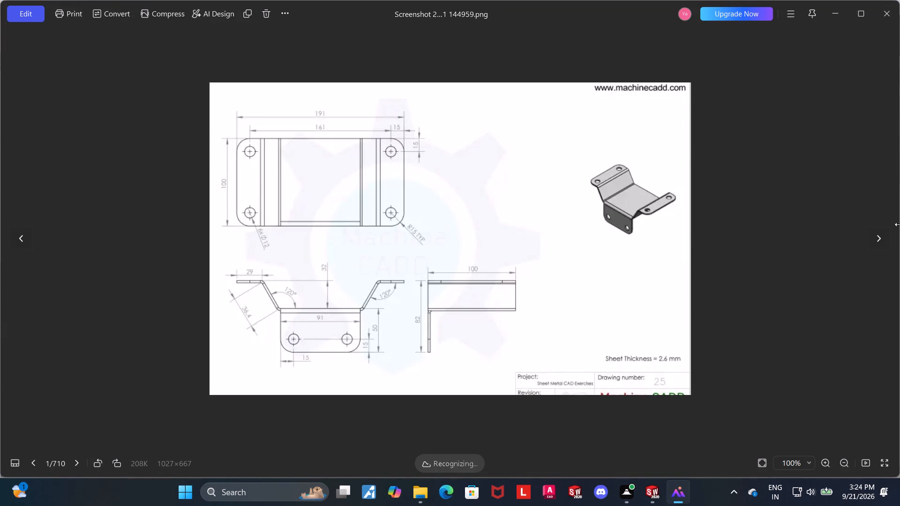
{"action": "left_click", "coordinate": [657, 496]}
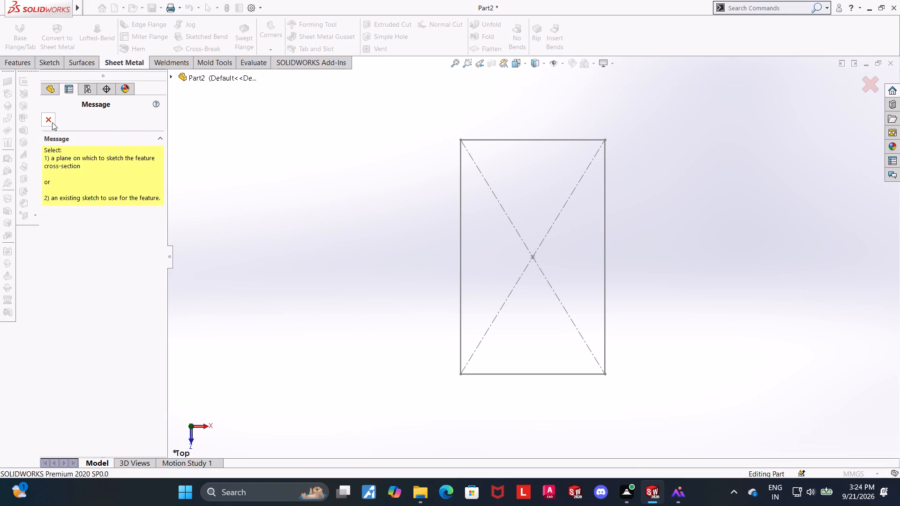
{"action": "left_click", "coordinate": [172, 76]}
{"action": "left_click", "coordinate": [209, 179]}
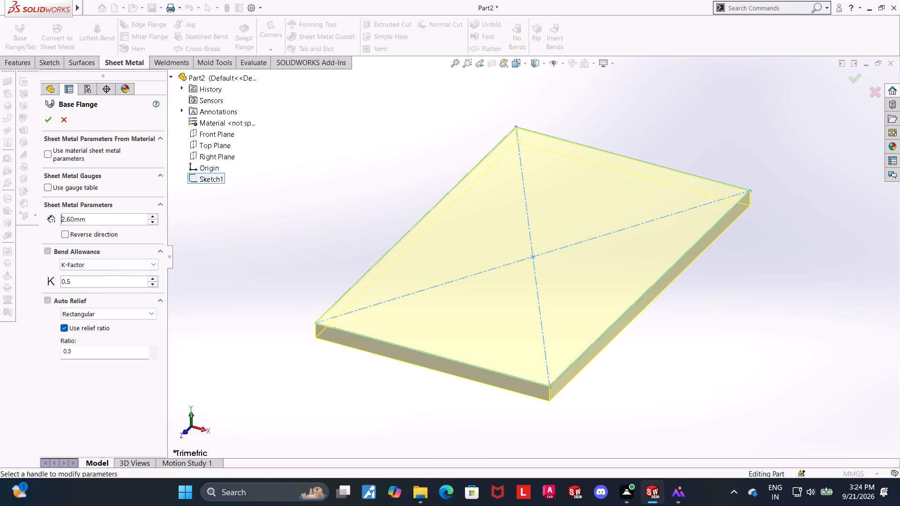
{"action": "left_click", "coordinate": [47, 122]}
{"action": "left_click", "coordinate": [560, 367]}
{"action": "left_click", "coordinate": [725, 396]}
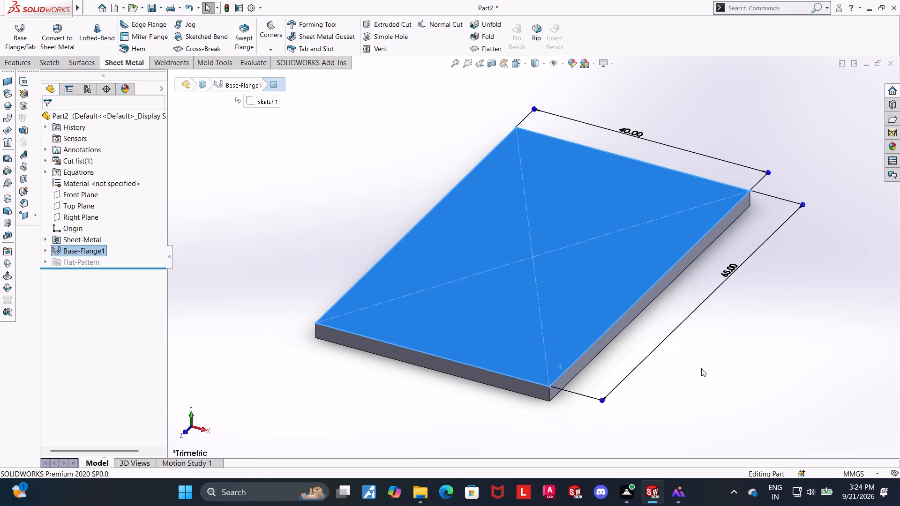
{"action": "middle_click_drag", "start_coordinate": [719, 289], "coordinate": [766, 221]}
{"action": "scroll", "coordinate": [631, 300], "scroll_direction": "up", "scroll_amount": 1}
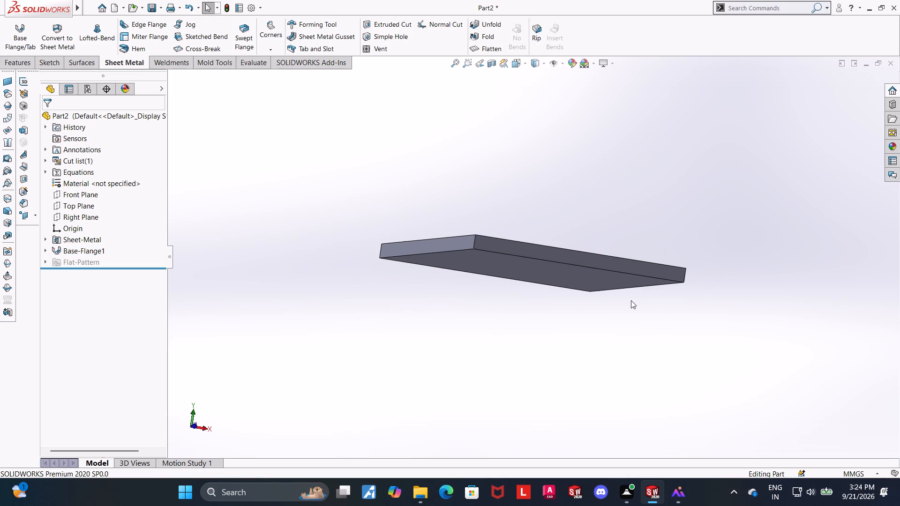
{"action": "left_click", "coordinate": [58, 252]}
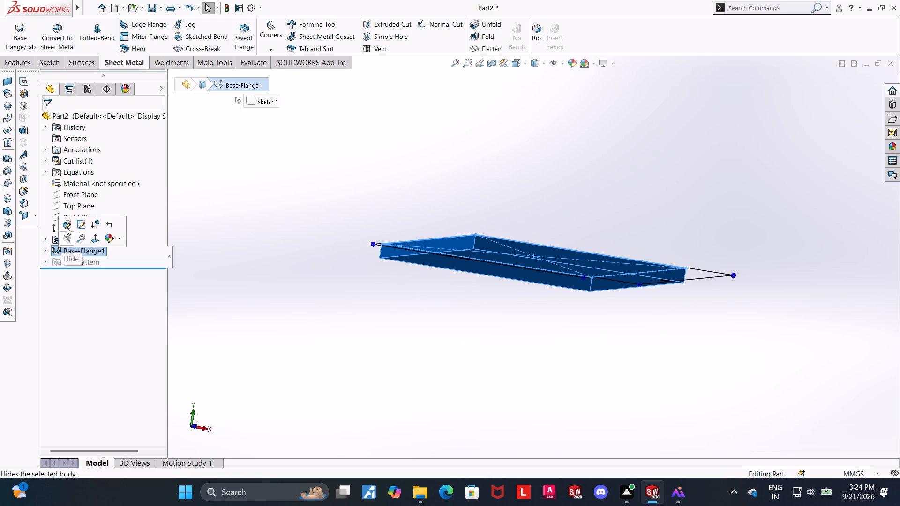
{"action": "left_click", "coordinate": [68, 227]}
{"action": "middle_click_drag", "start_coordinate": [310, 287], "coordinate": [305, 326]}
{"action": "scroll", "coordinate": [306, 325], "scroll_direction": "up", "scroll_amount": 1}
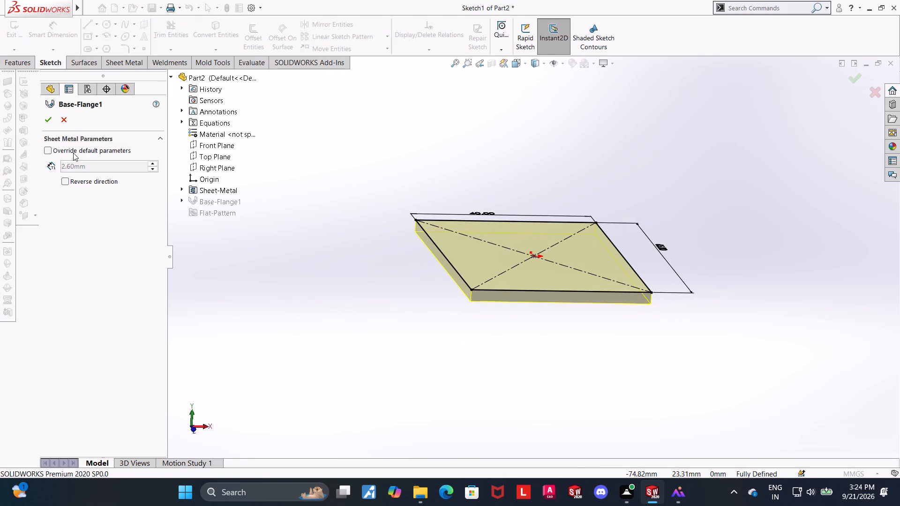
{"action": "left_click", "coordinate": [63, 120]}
Reopen the base flange's sketch and draw a circle centred about 19.7 mm above the origin.
{"action": "left_click", "coordinate": [46, 250]}
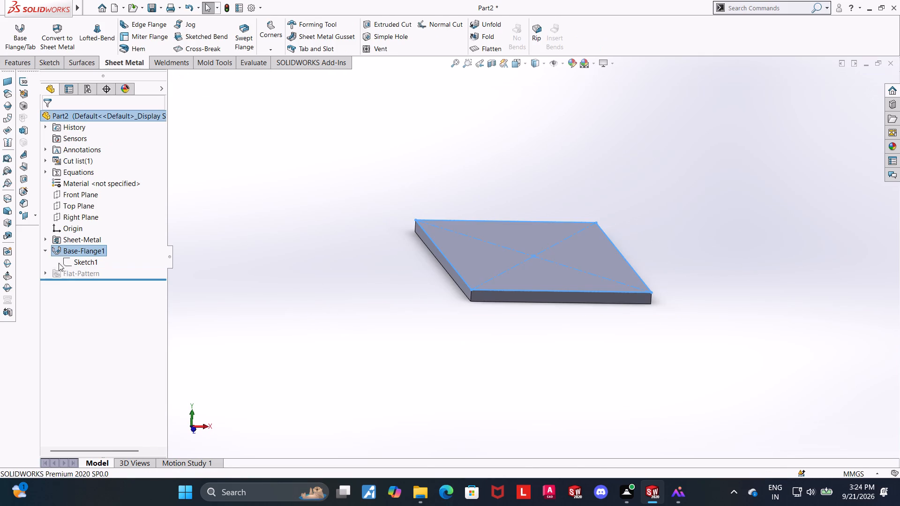
{"action": "left_click", "coordinate": [65, 264]}
{"action": "left_click", "coordinate": [75, 238]}
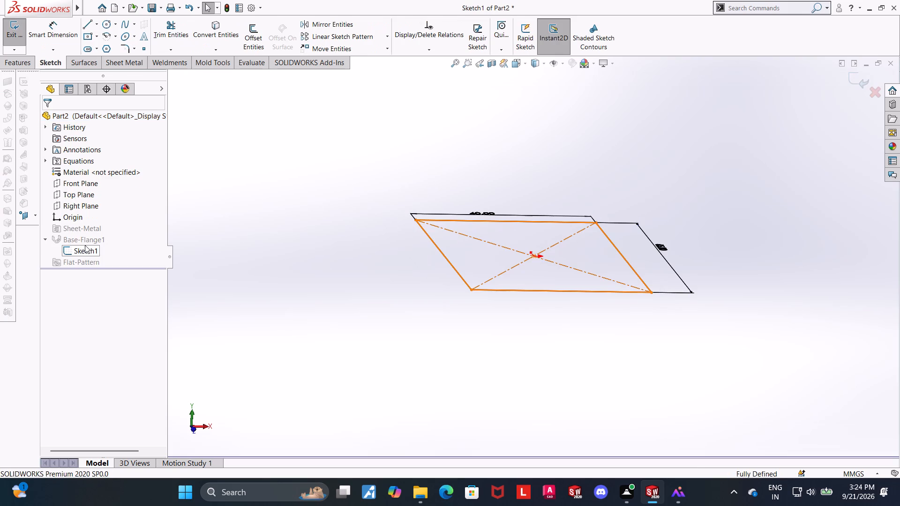
{"action": "middle_click_drag", "start_coordinate": [705, 192], "coordinate": [687, 202]}
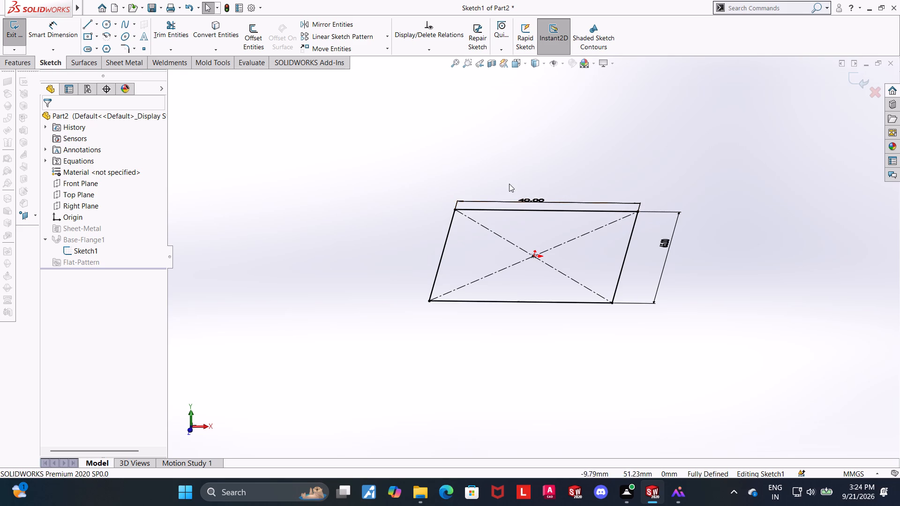
{"action": "left_click", "coordinate": [512, 69]}
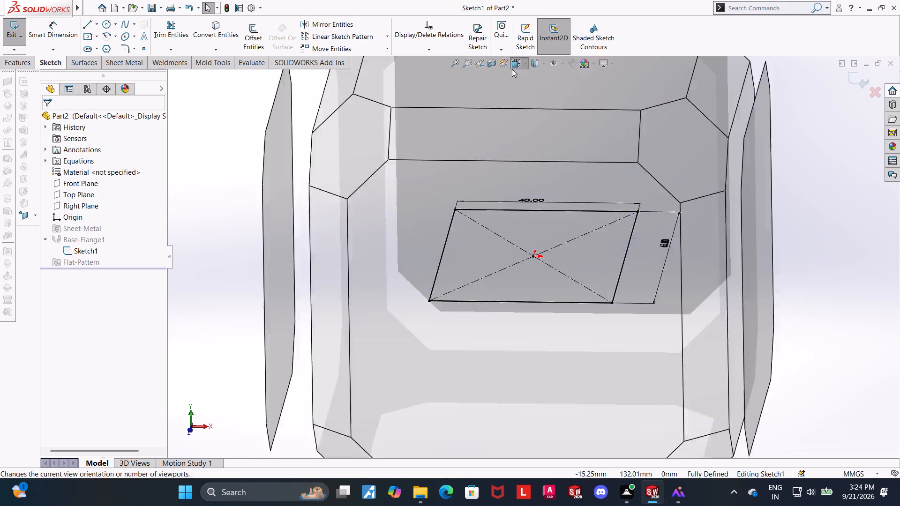
{"action": "left_click", "coordinate": [427, 214]}
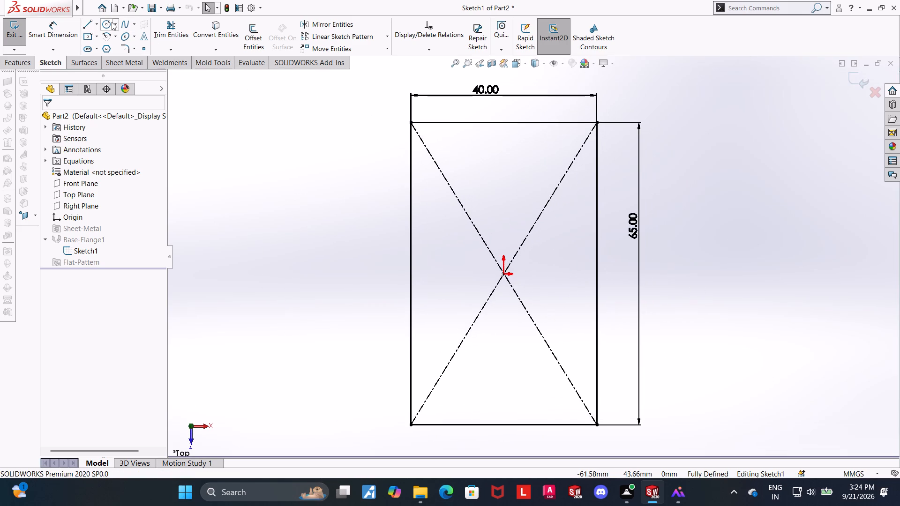
{"action": "left_click", "coordinate": [112, 22]}
{"action": "left_click", "coordinate": [505, 182]}
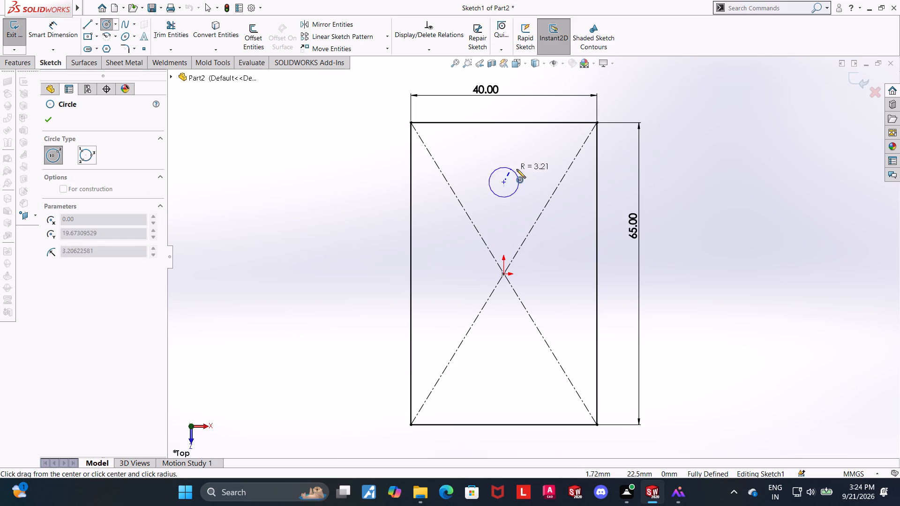
{"action": "left_click", "coordinate": [526, 168]}
{"action": "key", "text": "Escape"}
{"action": "key", "text": "Escape"}
Draw a second, slightly larger circle centred about 21.5 mm below the origin.
{"action": "left_click", "coordinate": [106, 26]}
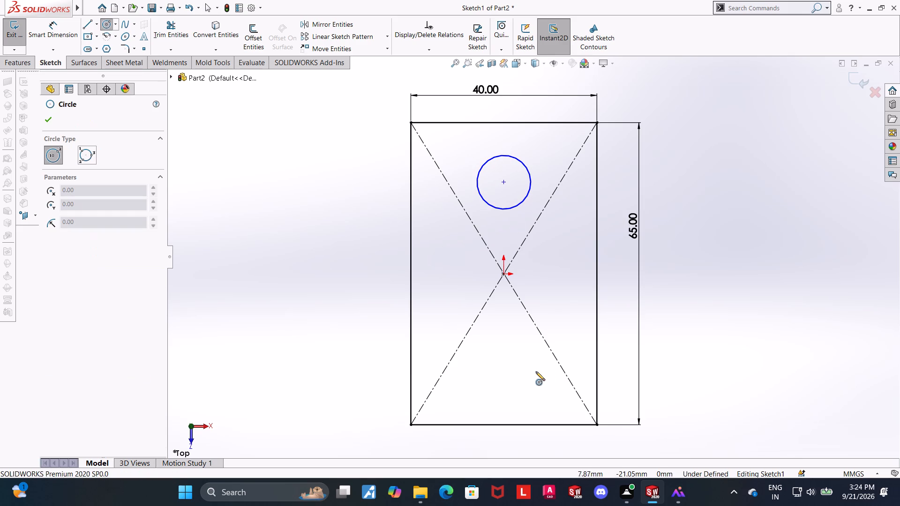
{"action": "left_click", "coordinate": [506, 374]}
{"action": "left_click", "coordinate": [536, 363]}
{"action": "key", "text": "Escape"}
{"action": "key", "text": "Escape"}
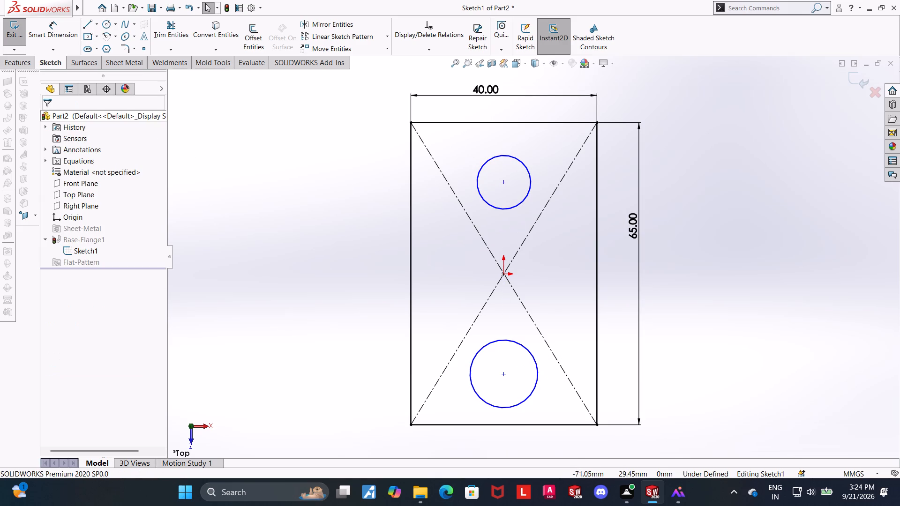
Add vertical relations aligning the lower and then the upper circle's centre with the origin.
{"action": "left_click", "coordinate": [503, 376]}
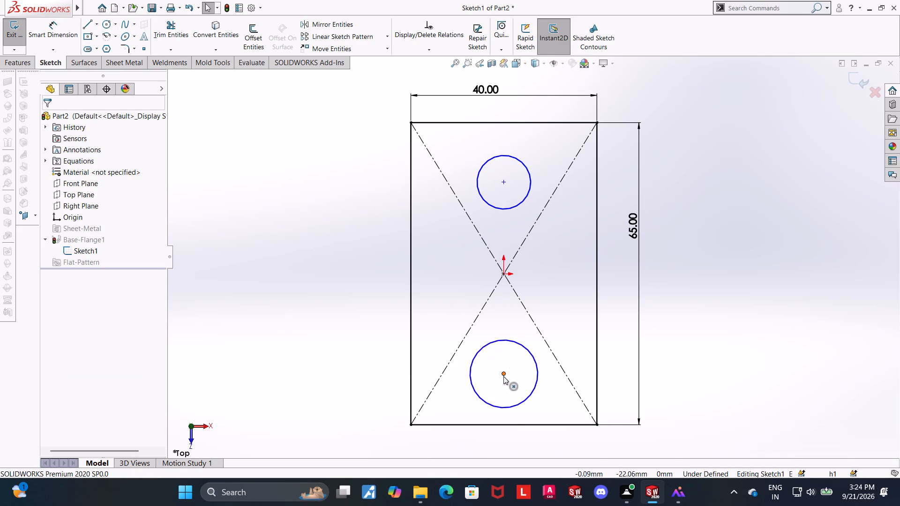
{"action": "left_click", "coordinate": [503, 274], "text": "ctrl"}
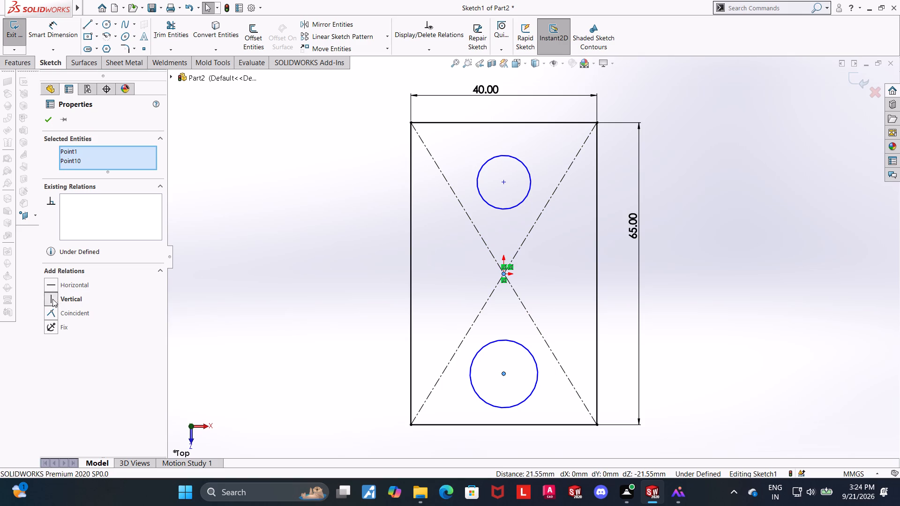
{"action": "left_click", "coordinate": [52, 299]}
{"action": "left_click", "coordinate": [48, 119]}
{"action": "key", "text": "Escape"}
{"action": "left_click", "coordinate": [502, 182]}
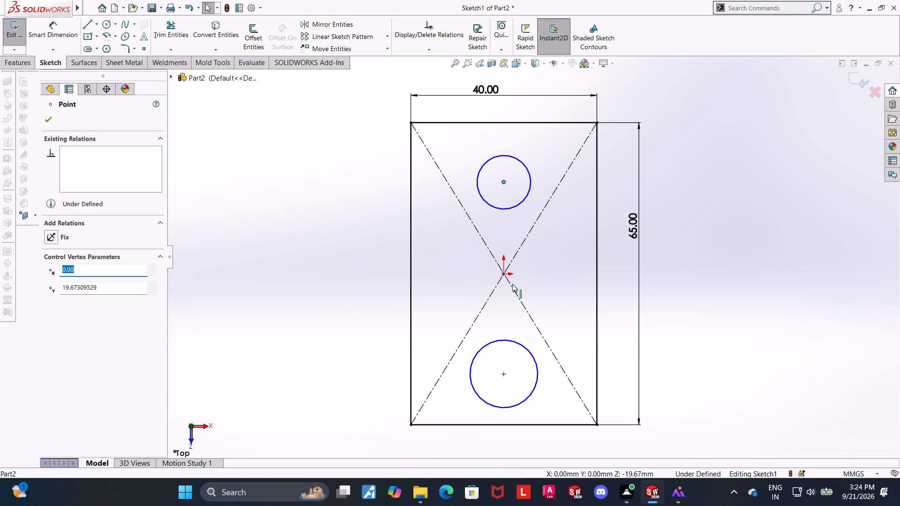
{"action": "left_click", "coordinate": [503, 273], "text": "ctrl"}
{"action": "left_click", "coordinate": [52, 296]}
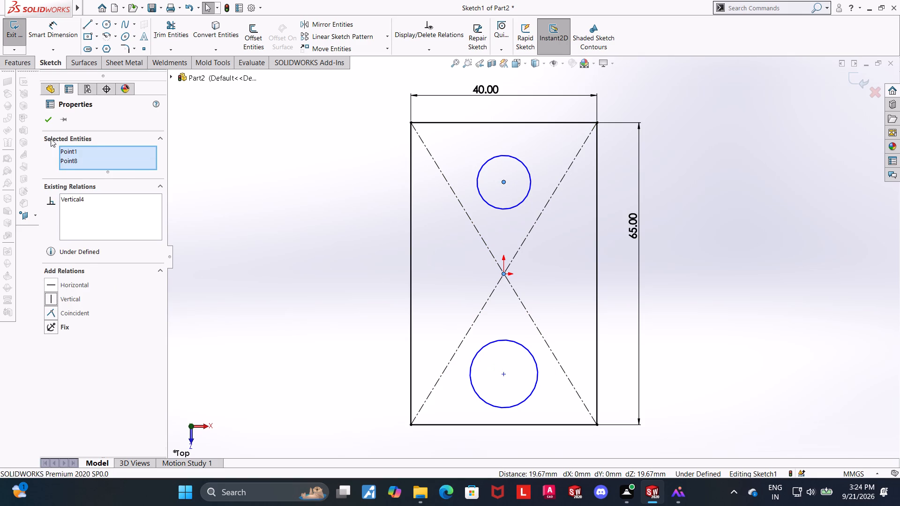
Dimension the upper circle's diameter as 10 mm.
{"action": "left_click", "coordinate": [51, 123]}
{"action": "key", "text": "Escape"}
{"action": "left_click", "coordinate": [61, 38]}
{"action": "left_click", "coordinate": [527, 197]}
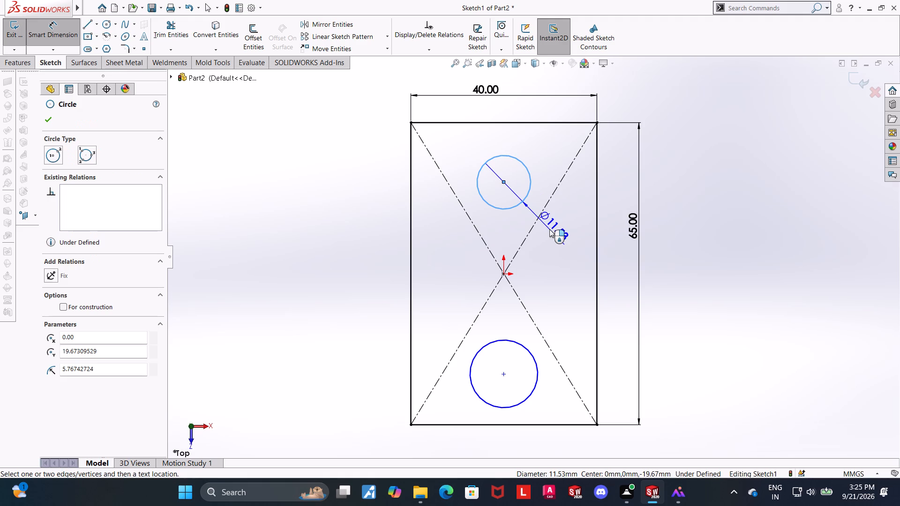
{"action": "left_click", "coordinate": [549, 229]}
{"action": "type", "text": "10"}
{"action": "key", "text": "Return"}
{"action": "key", "text": "Escape"}
{"action": "key", "text": "Escape"}
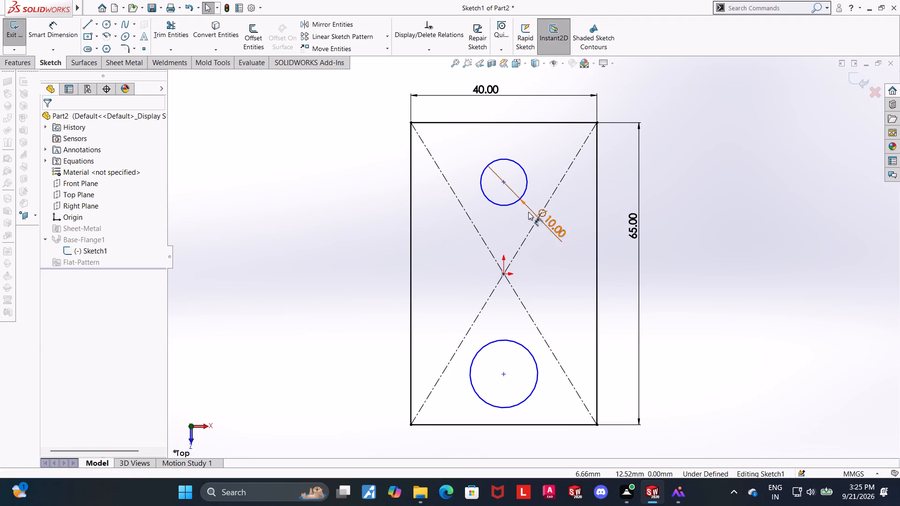
Add an equal relation between the upper and lower circles.
{"action": "left_click", "coordinate": [517, 204]}
{"action": "left_click", "coordinate": [525, 347], "text": "ctrl"}
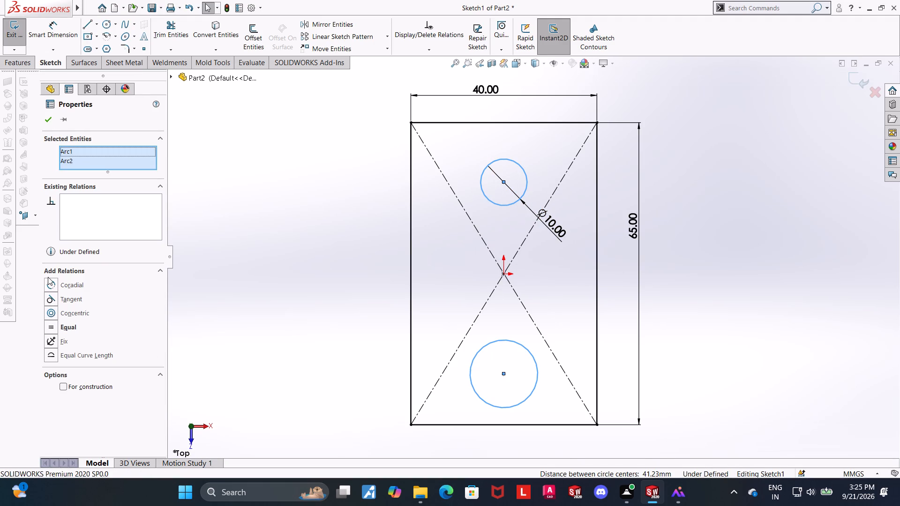
{"action": "left_click", "coordinate": [51, 330]}
{"action": "left_click", "coordinate": [50, 126]}
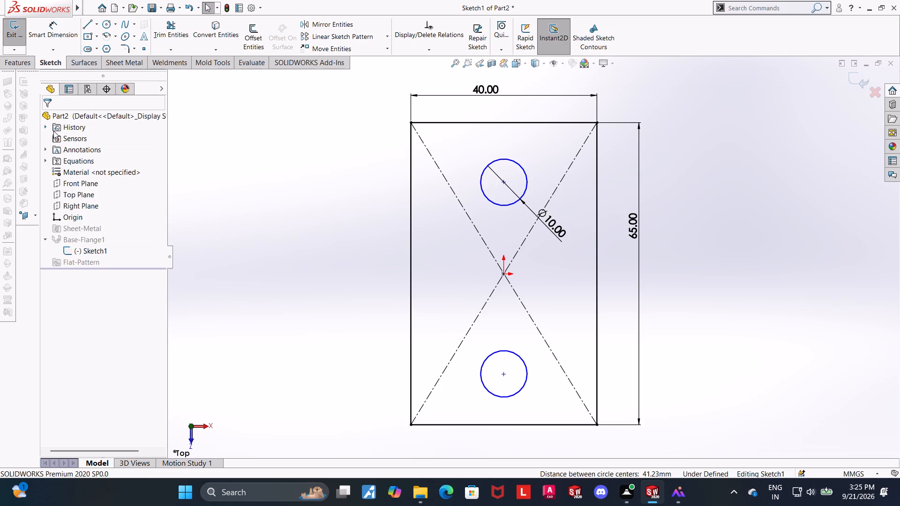
{"action": "key", "text": "Escape"}
Dimension the lower circle's centre 16.3 mm from the rectangle's bottom edge.
{"action": "left_click", "coordinate": [64, 40]}
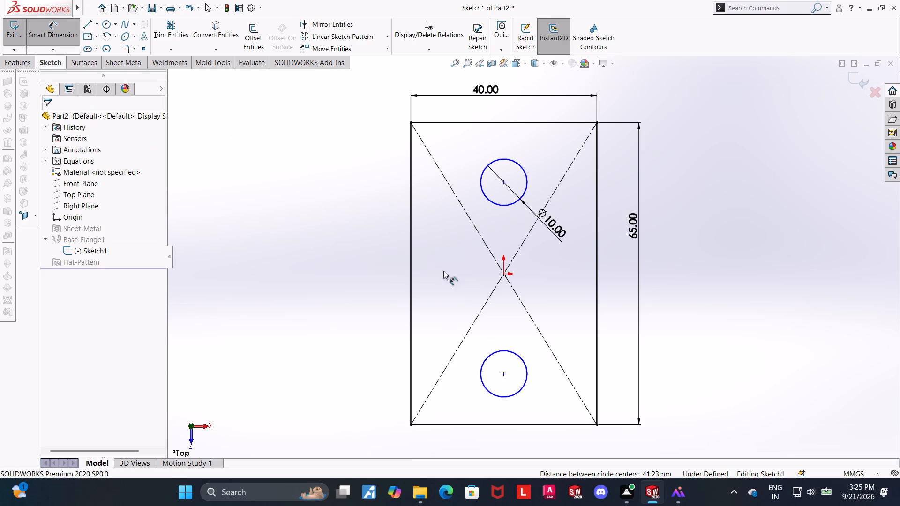
{"action": "left_click", "coordinate": [507, 425], "text": "ctrl"}
{"action": "left_click", "coordinate": [504, 373], "text": "ctrl"}
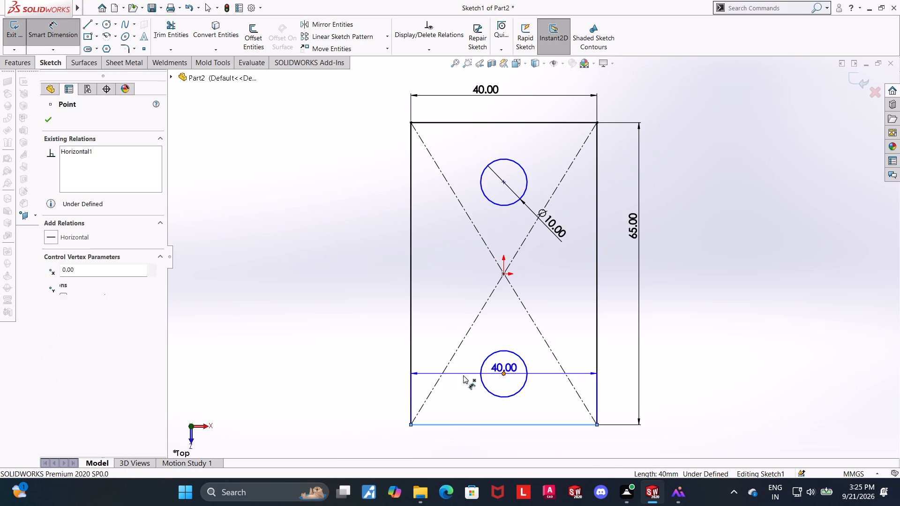
{"action": "left_click", "coordinate": [328, 388]}
{"action": "type", "text": "16.3"}
{"action": "key", "text": "Return"}
{"action": "key", "text": "Escape"}
{"action": "key", "text": "Escape"}
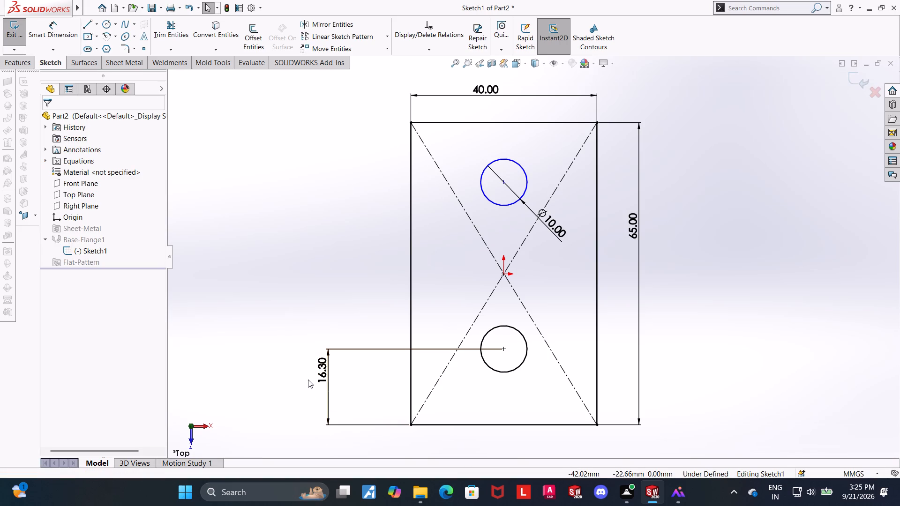
Dimension the vertical distance between the two circle centres as 32.5 mm.
{"action": "left_click", "coordinate": [56, 24]}
{"action": "left_click", "coordinate": [503, 349]}
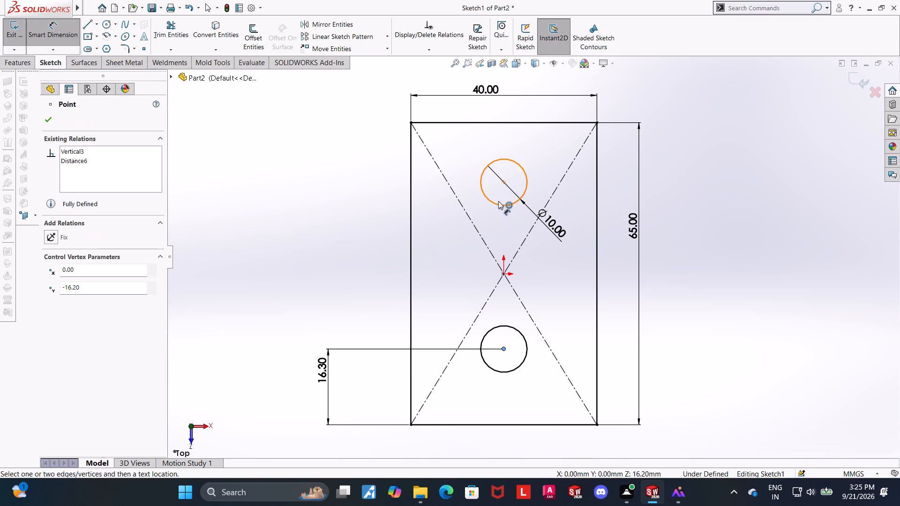
{"action": "left_click", "coordinate": [503, 184]}
{"action": "left_click", "coordinate": [349, 229]}
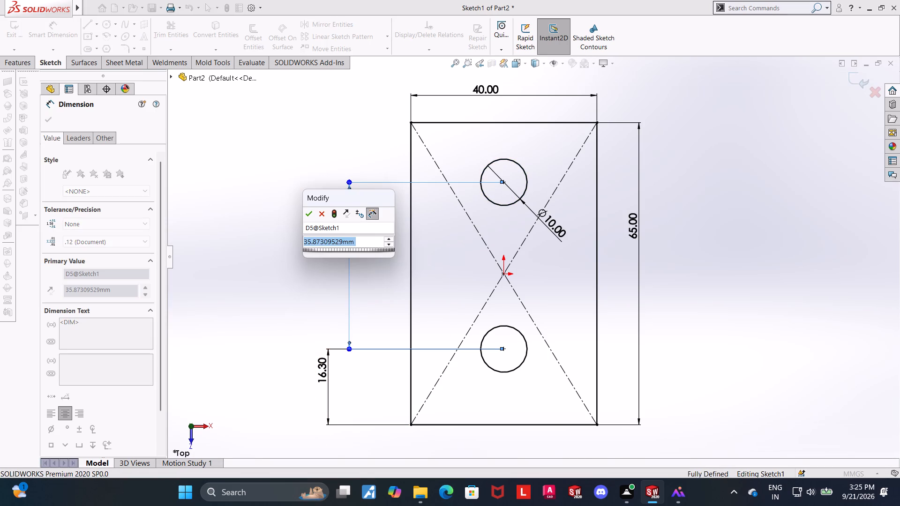
{"action": "key", "text": "3"}
{"action": "key", "text": "6"}
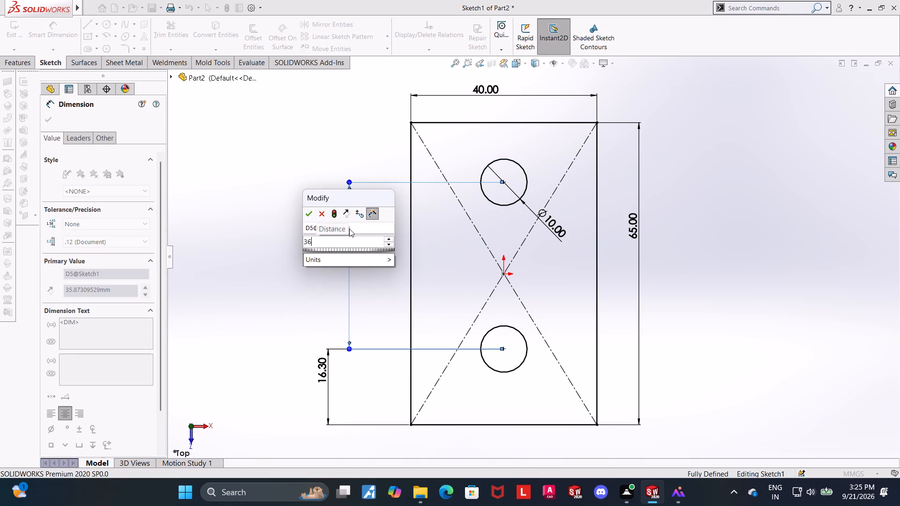
{"action": "key", "text": "BackSpace"}
{"action": "key", "text": "2"}
{"action": "type", "text": ".5"}
{"action": "key", "text": "Return"}
{"action": "key", "text": "Escape"}
{"action": "key", "text": "Escape"}
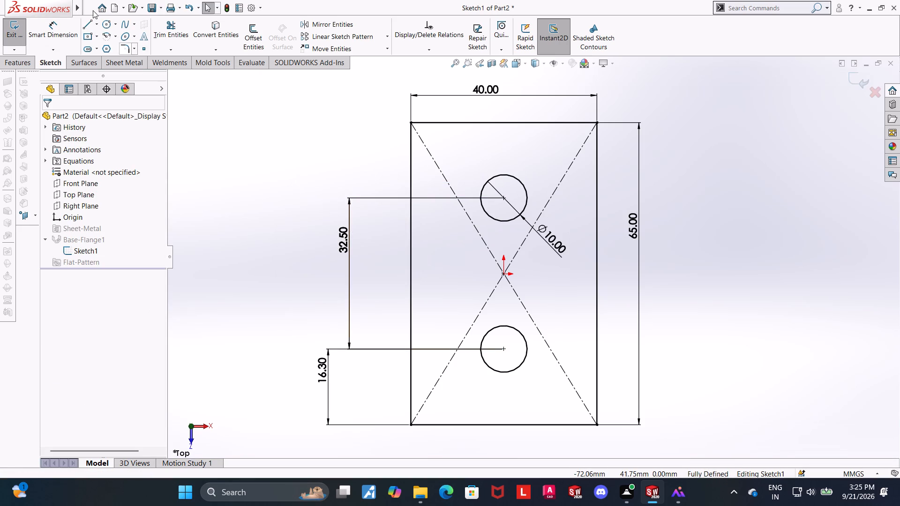
Check the distance from the upper circle's centre to the rectangle's top edge with a trial dimension.
{"action": "left_click", "coordinate": [47, 23]}
{"action": "left_click", "coordinate": [504, 197]}
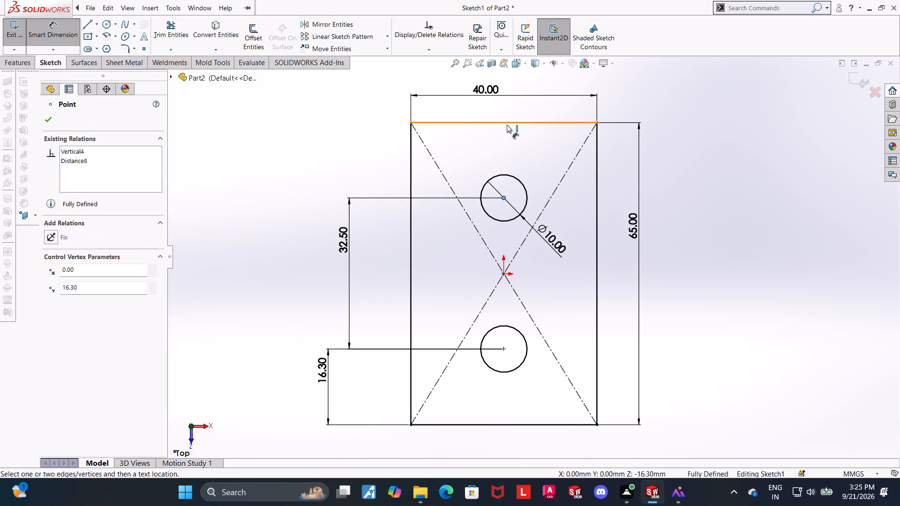
{"action": "left_click", "coordinate": [507, 123]}
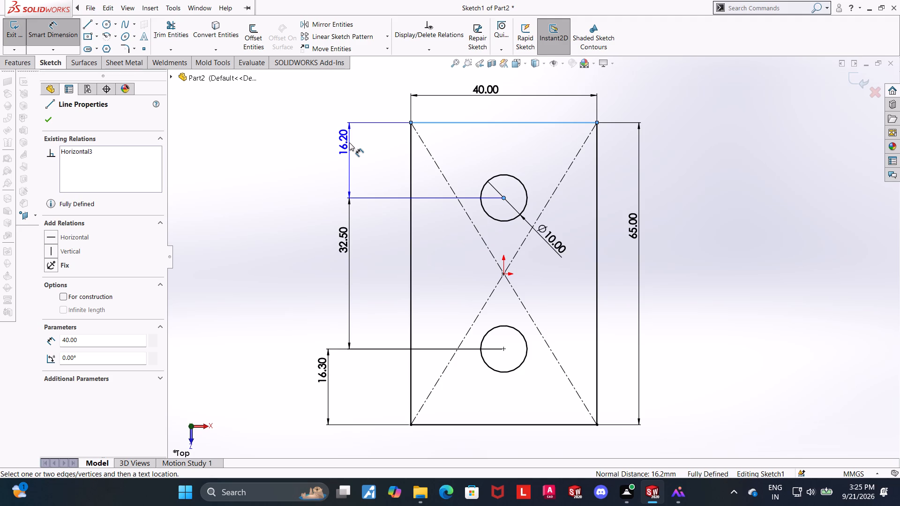
{"action": "key", "text": "Escape"}
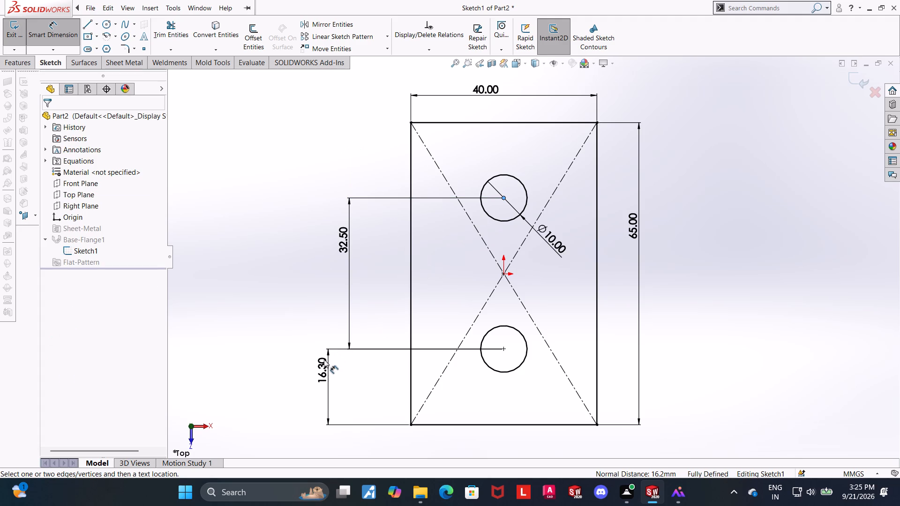
Set the lower circle centre's distance from the rectangle's bottom edge to 16.25 mm.
{"action": "double_click", "coordinate": [321, 363]}
{"action": "key", "text": "Escape"}
{"action": "double_click", "coordinate": [321, 370]}
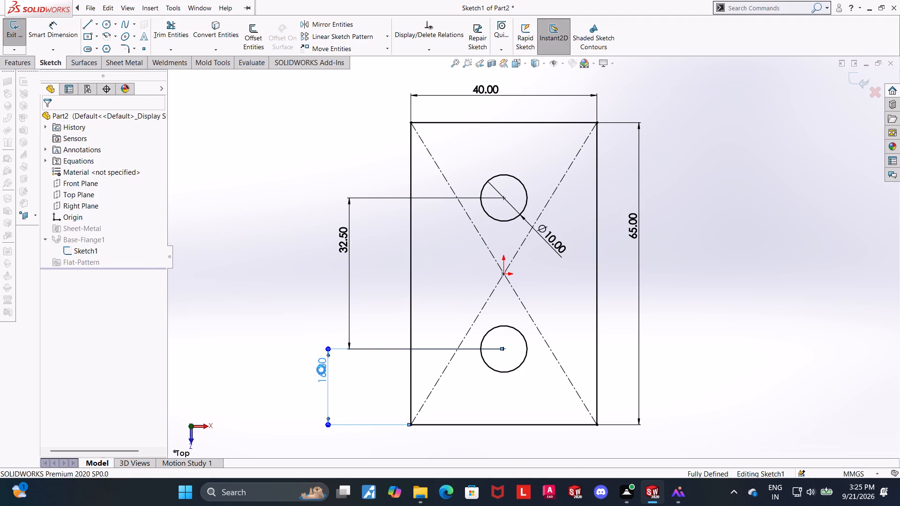
{"action": "type", "text": "16.25"}
{"action": "key", "text": "Return"}
{"action": "key", "text": "Escape"}
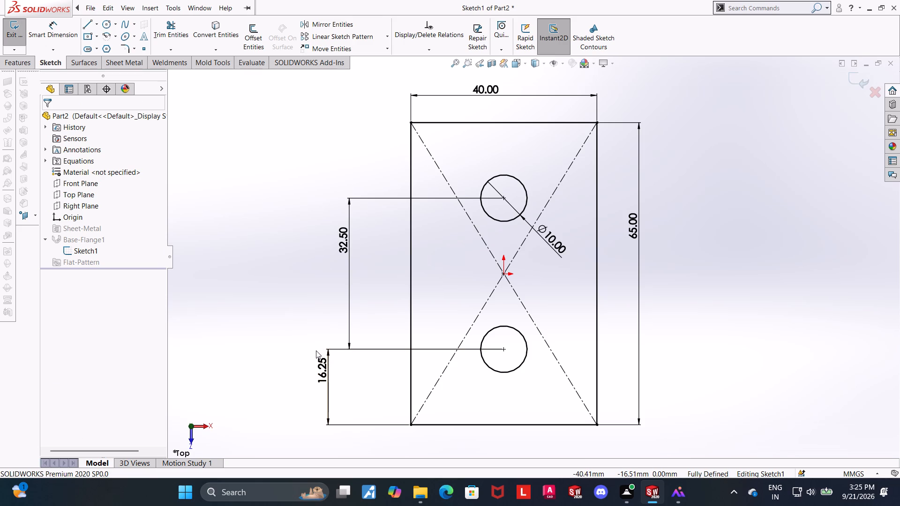
{"action": "left_click", "coordinate": [765, 338]}
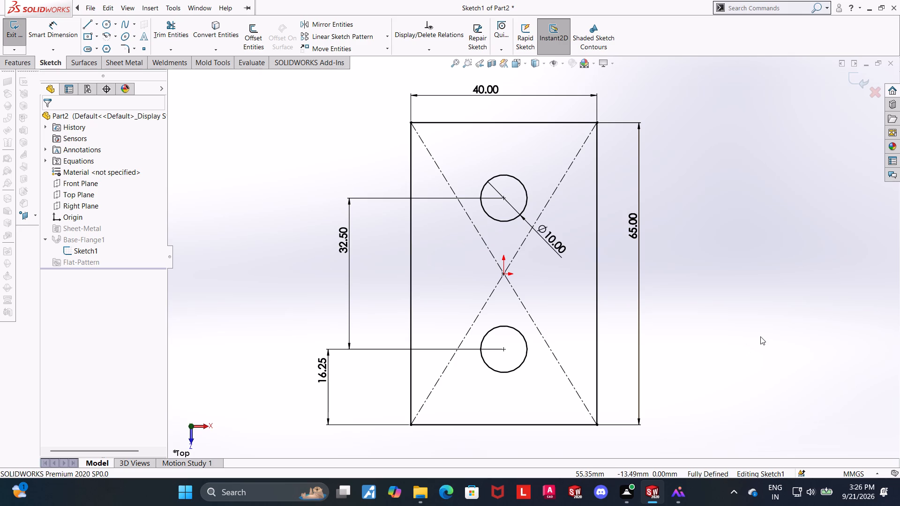
Check the distance from the rectangle's right edge to the upper circle's centre with a trial dimension.
{"action": "left_click", "coordinate": [48, 30]}
{"action": "left_click", "coordinate": [598, 186]}
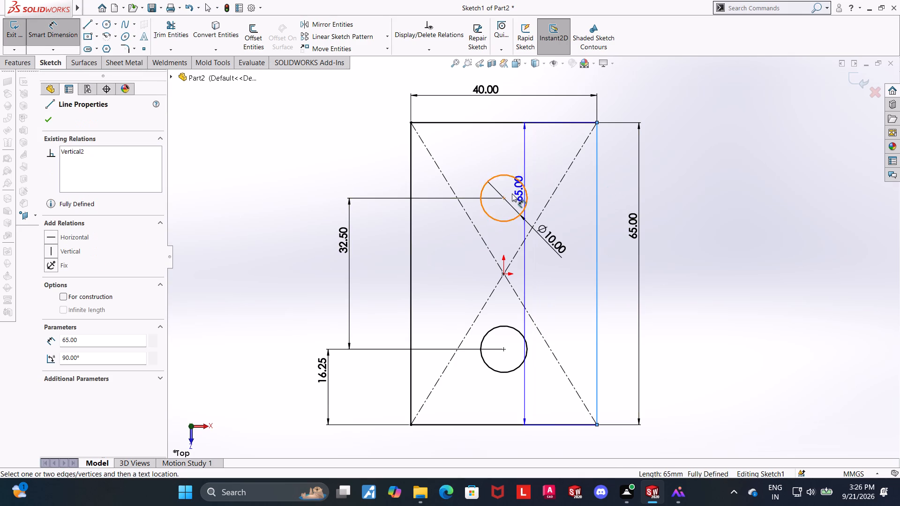
{"action": "left_click", "coordinate": [506, 195]}
{"action": "key", "text": "Escape"}
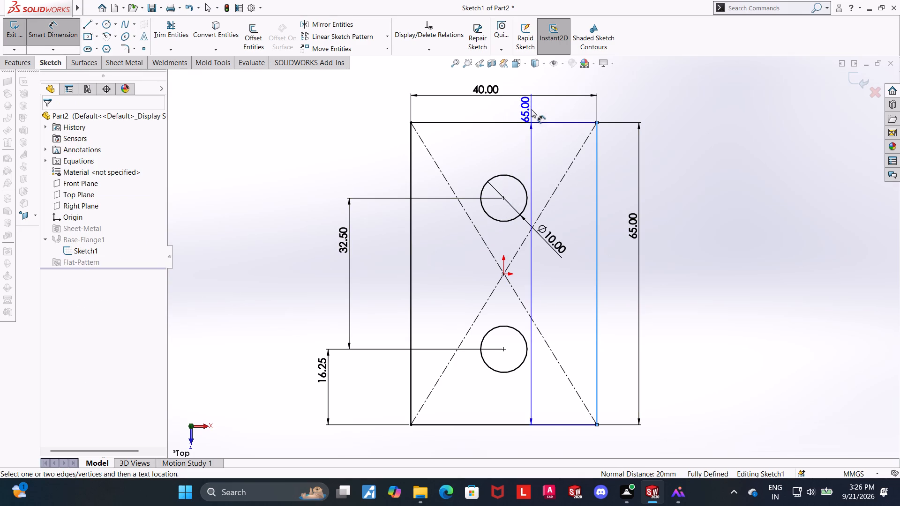
{"action": "key", "text": "Escape"}
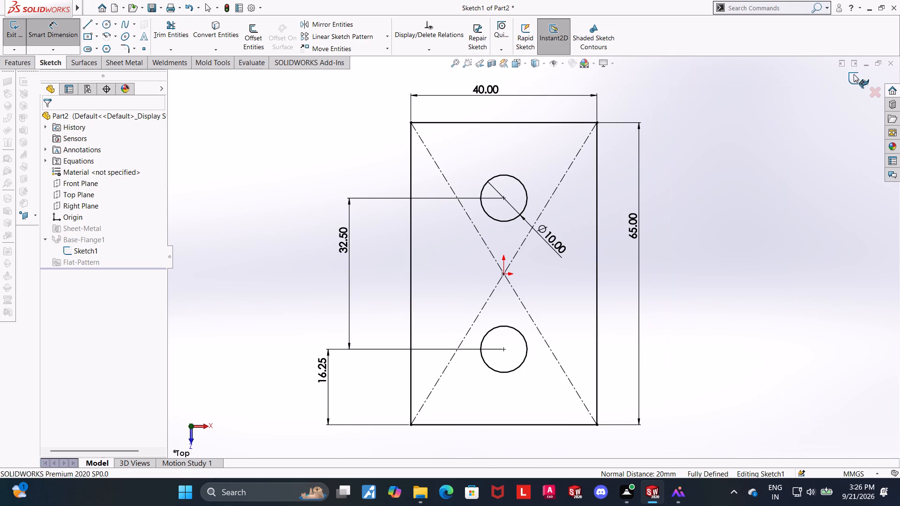
Finish editing the sketch to rebuild the base flange with both holes.
{"action": "left_click", "coordinate": [854, 74]}
Start an upward 90-degree edge flange, about 41.8 mm long, on the plate's 65 mm edge on the +X side.
{"action": "middle_click_drag", "start_coordinate": [732, 227], "coordinate": [731, 188]}
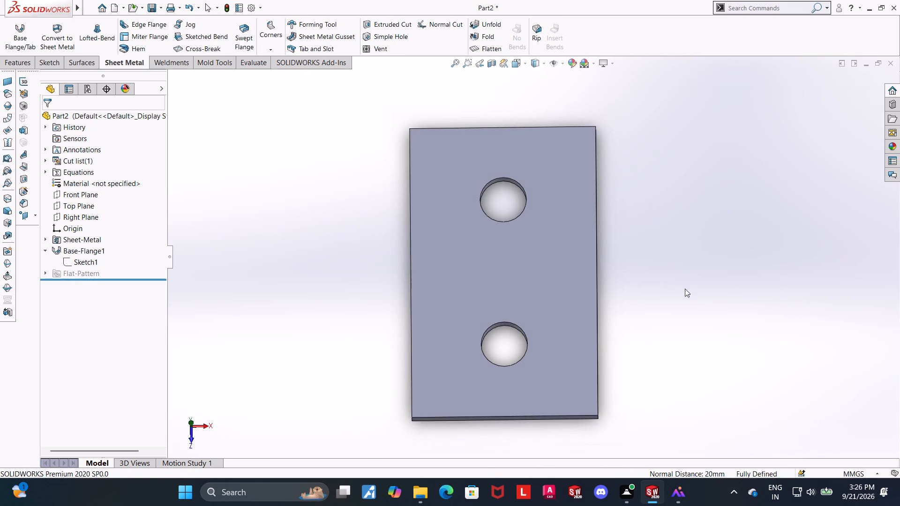
{"action": "middle_click_drag", "start_coordinate": [679, 251], "coordinate": [667, 170]}
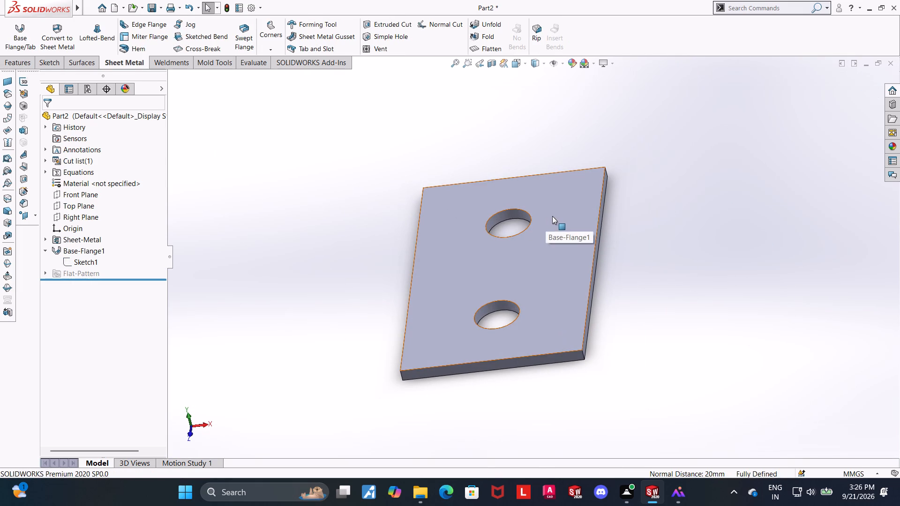
{"action": "middle_click_drag", "start_coordinate": [605, 238], "coordinate": [599, 237]}
{"action": "left_click", "coordinate": [140, 19]}
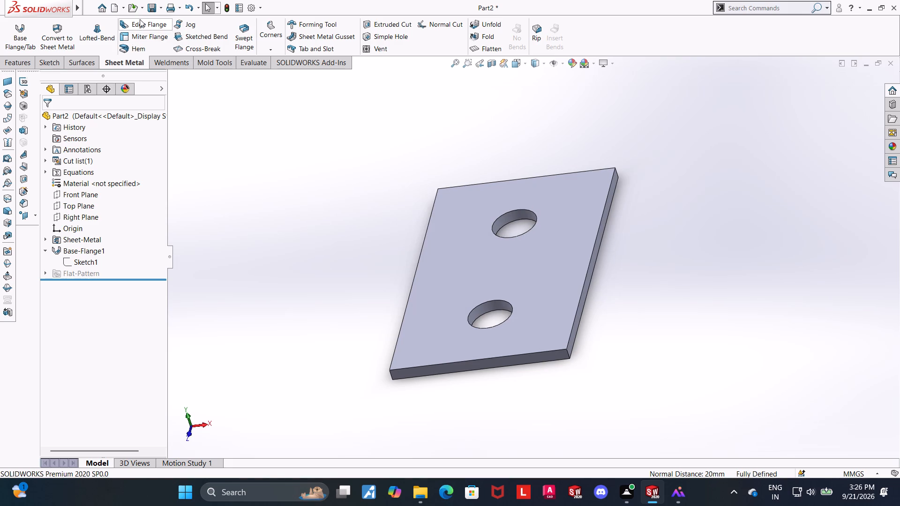
{"action": "left_click", "coordinate": [589, 267]}
{"action": "left_click", "coordinate": [485, 121]}
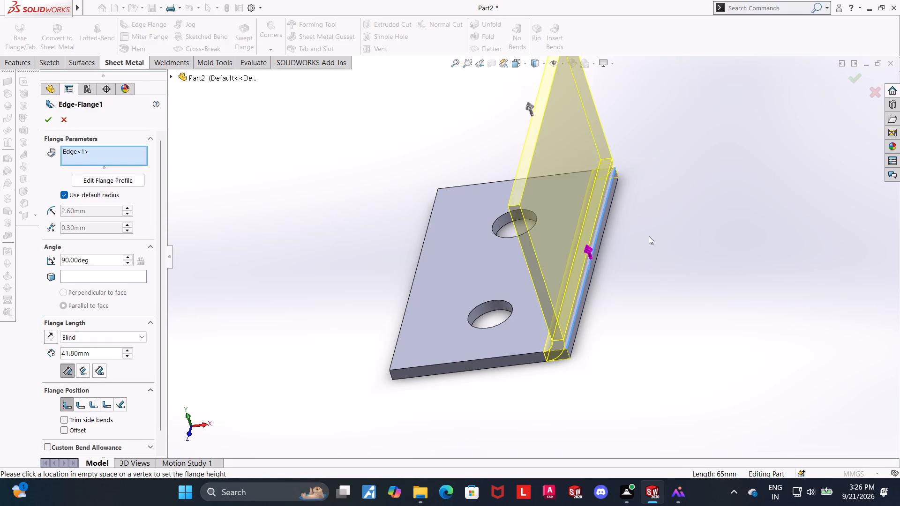
Open the edge flange's profile sketch in the Right view and dimension its height from the plate's bottom edge as 50 mm.
{"action": "middle_click_drag", "start_coordinate": [704, 246], "coordinate": [638, 404]}
{"action": "scroll", "coordinate": [639, 397], "scroll_direction": "up", "scroll_amount": 1}
{"action": "left_click", "coordinate": [517, 59]}
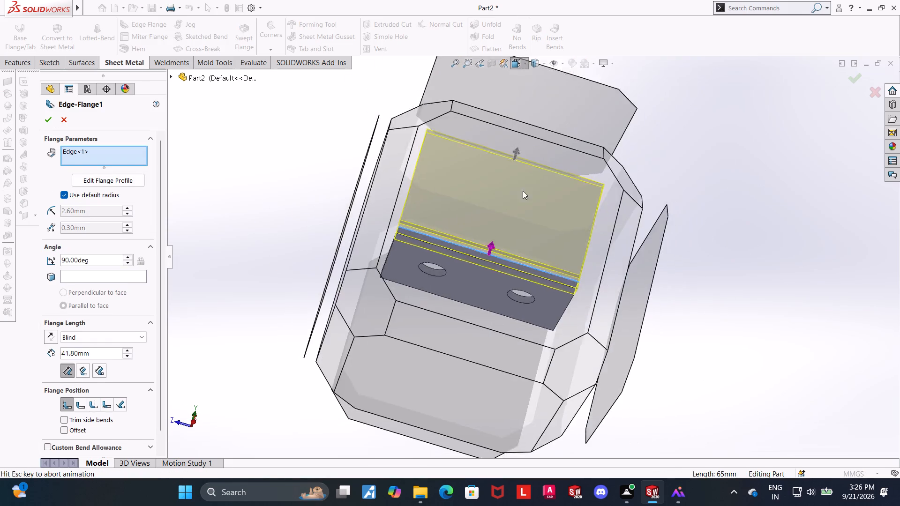
{"action": "left_click", "coordinate": [432, 256]}
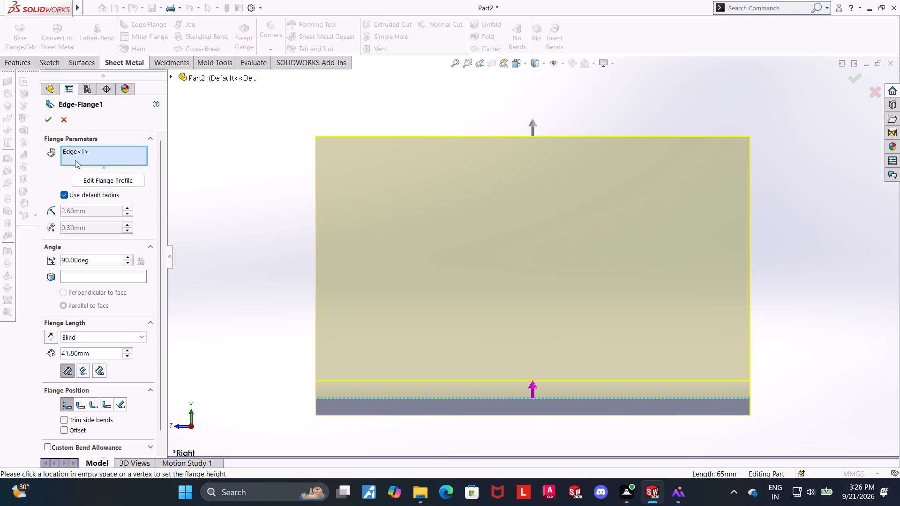
{"action": "left_click", "coordinate": [88, 185]}
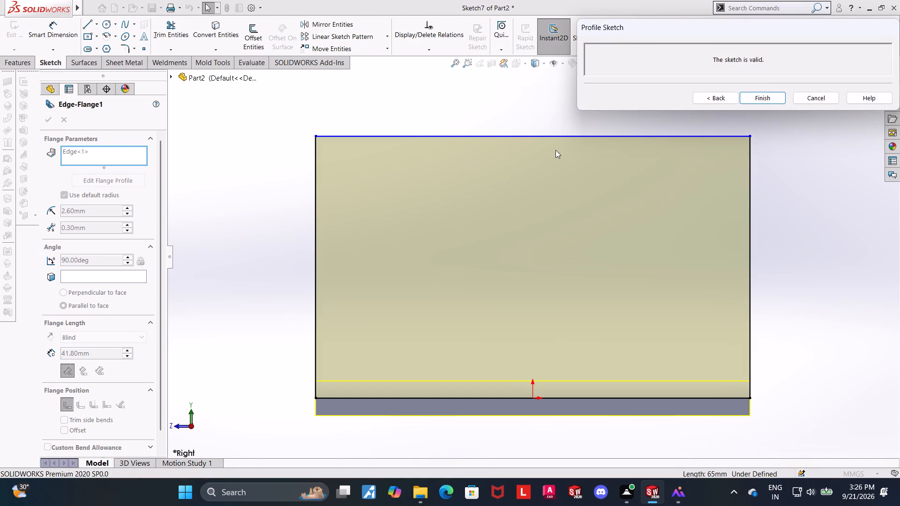
{"action": "left_click", "coordinate": [49, 33]}
{"action": "left_click", "coordinate": [481, 139]}
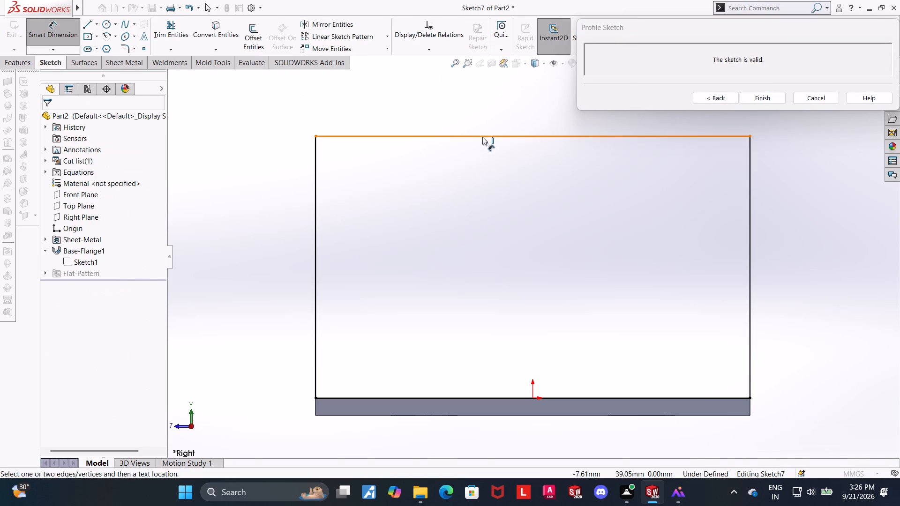
{"action": "left_click", "coordinate": [482, 137]}
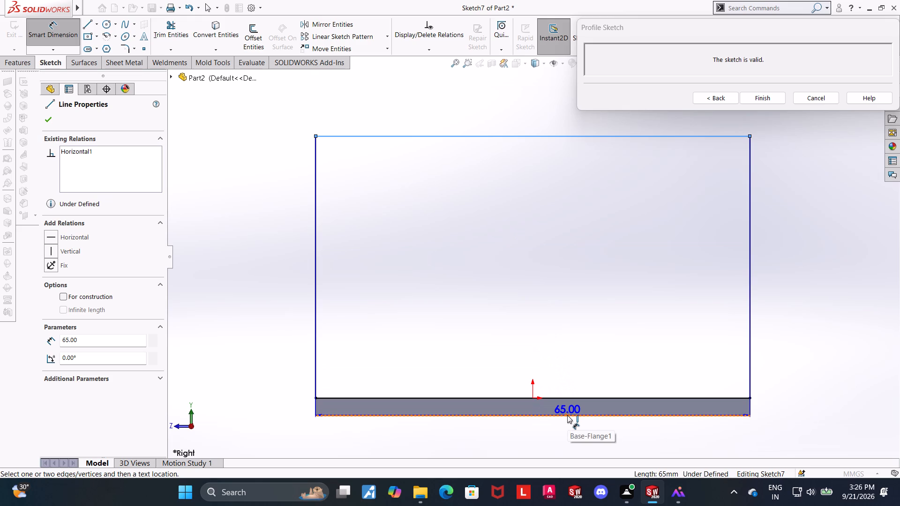
{"action": "left_click", "coordinate": [593, 414]}
{"action": "left_click", "coordinate": [799, 344]}
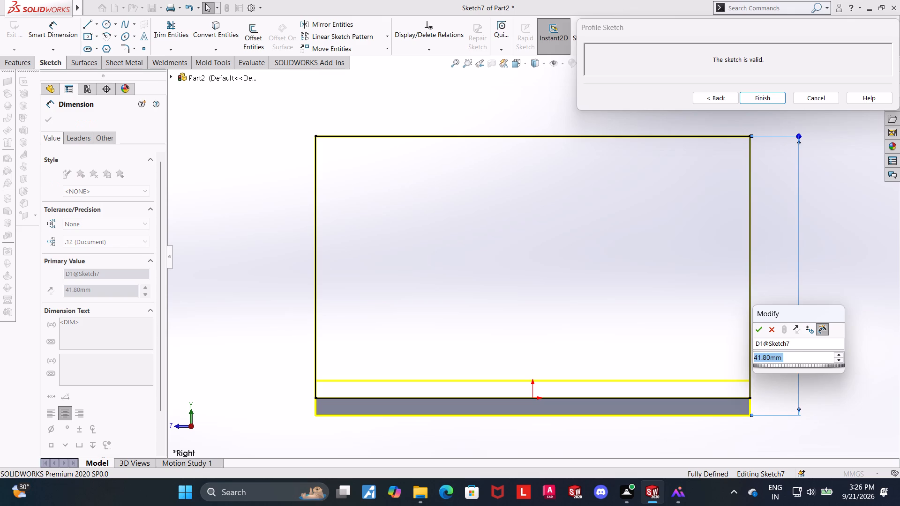
{"action": "type", "text": "50"}
{"action": "key", "text": "Return"}
Draw a vertical centerline about 61 mm long from the plate's bottom edge midpoint up past the profile's top edge.
{"action": "scroll", "coordinate": [684, 335], "scroll_direction": "up", "scroll_amount": 5}
{"action": "scroll", "coordinate": [626, 237], "scroll_direction": "down", "scroll_amount": 2}
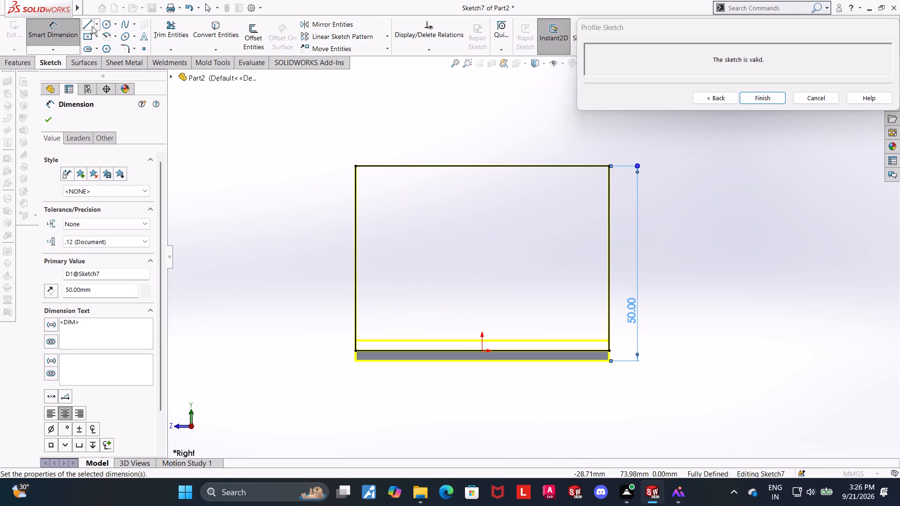
{"action": "left_click", "coordinate": [95, 24]}
{"action": "left_click", "coordinate": [101, 48]}
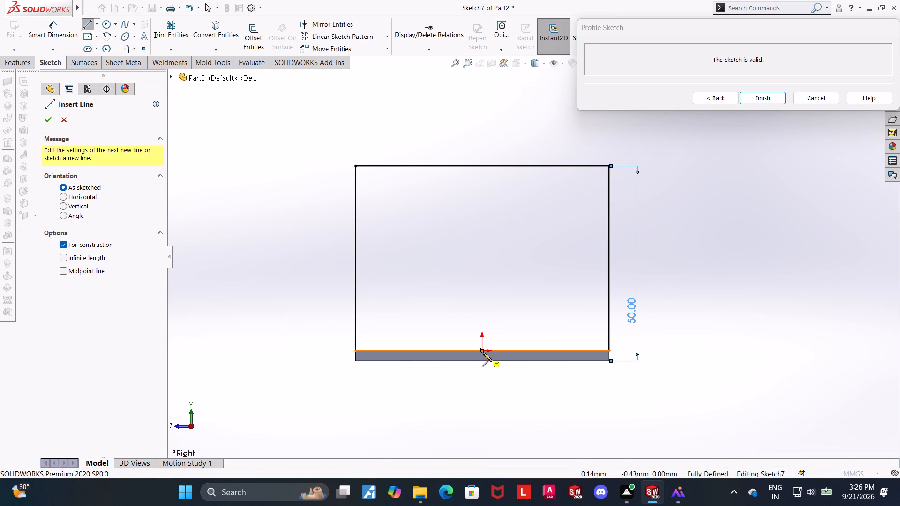
{"action": "left_click", "coordinate": [483, 363]}
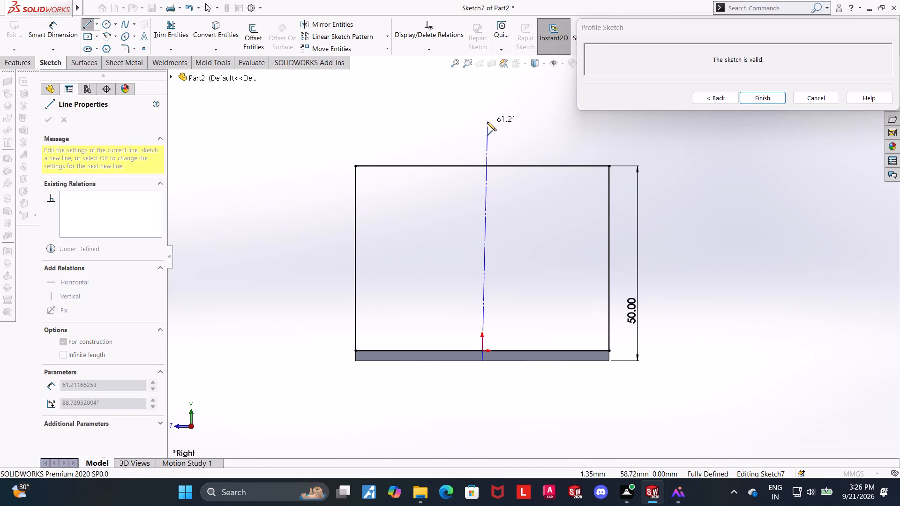
{"action": "left_click", "coordinate": [485, 120]}
{"action": "key", "text": "Escape"}
{"action": "key", "text": "Escape"}
{"action": "key", "text": "Escape"}
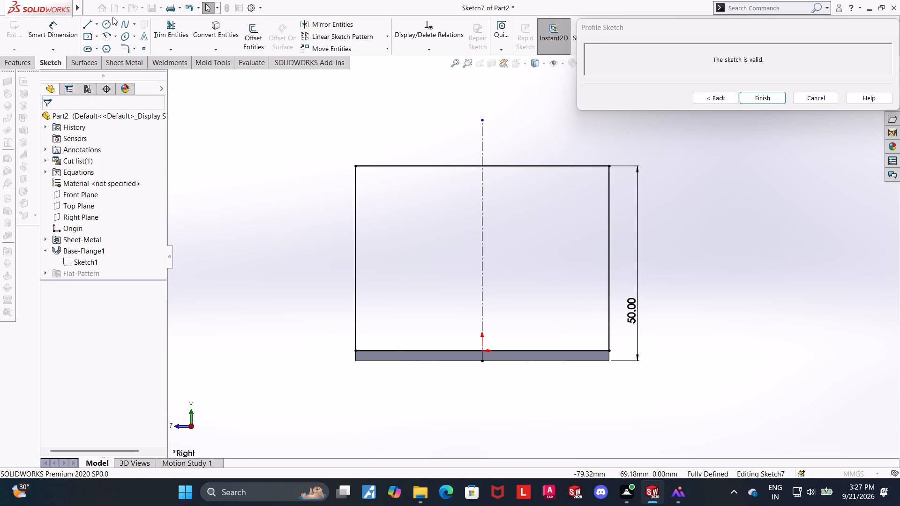
Sketch a circle centred on the vertical centerline in the upper part of the flange profile and dimension its diameter as 10 mm.
{"action": "left_click", "coordinate": [106, 25]}
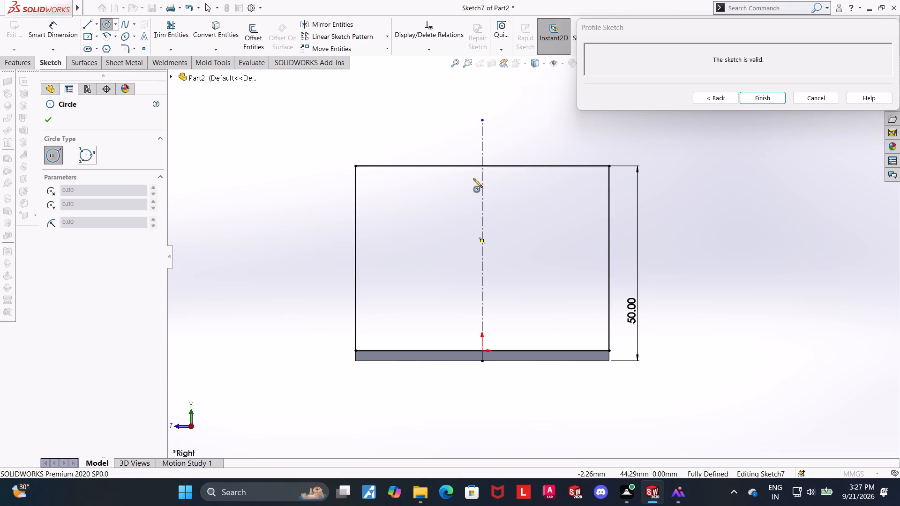
{"action": "left_click", "coordinate": [481, 203]}
{"action": "left_click", "coordinate": [508, 181]}
{"action": "key", "text": "Escape"}
{"action": "key", "text": "Escape"}
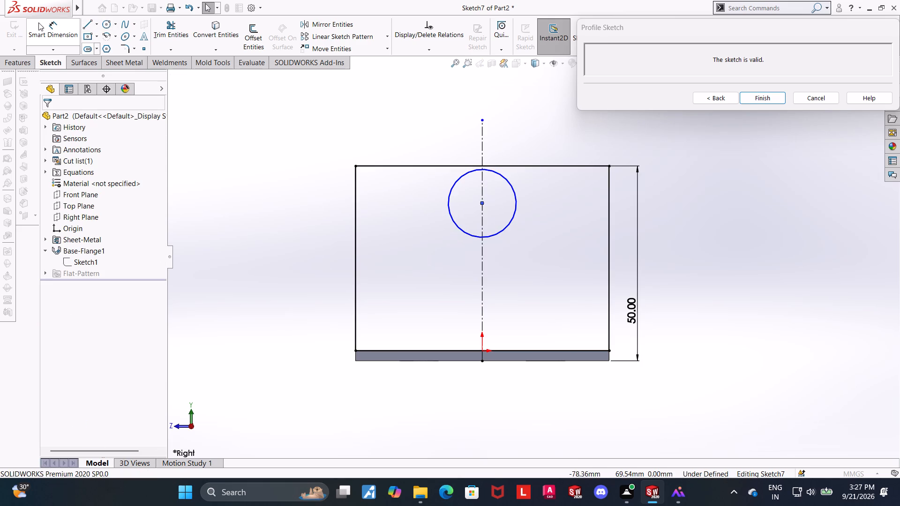
{"action": "left_click", "coordinate": [40, 22]}
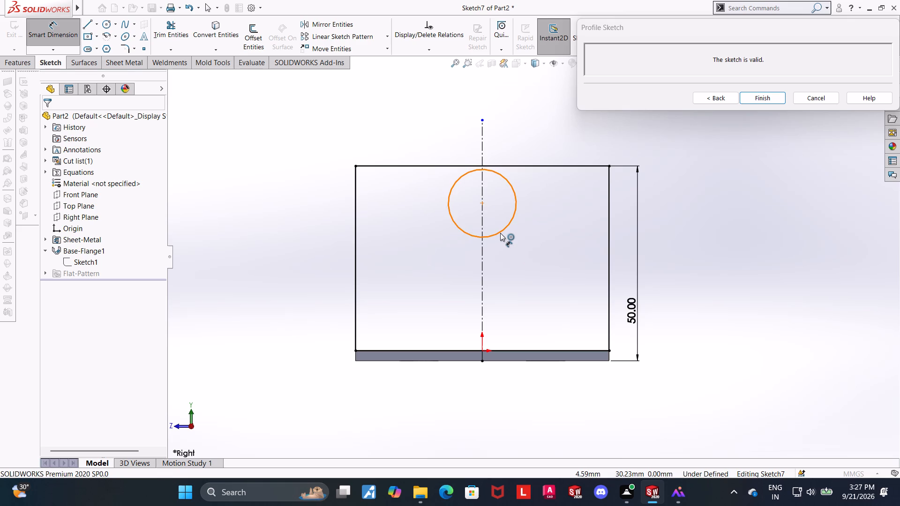
{"action": "left_click", "coordinate": [500, 233]}
{"action": "left_click", "coordinate": [514, 250]}
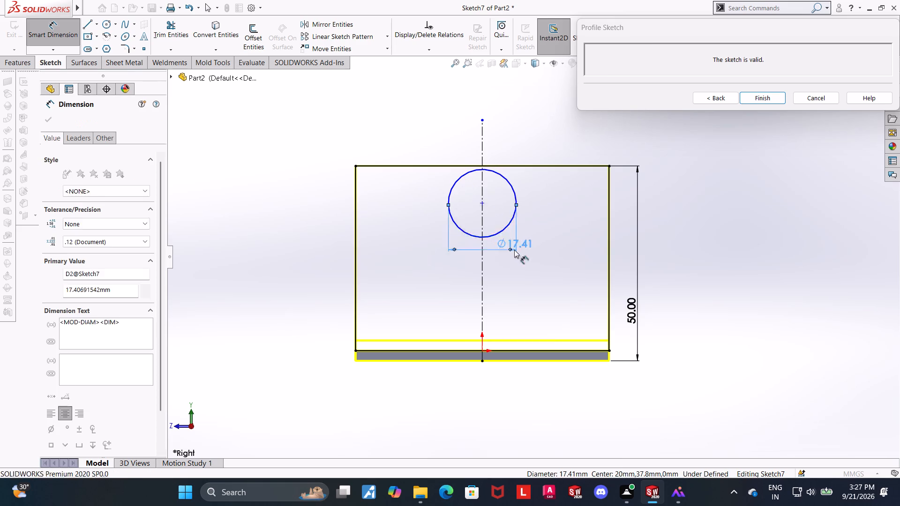
{"action": "type", "text": "10"}
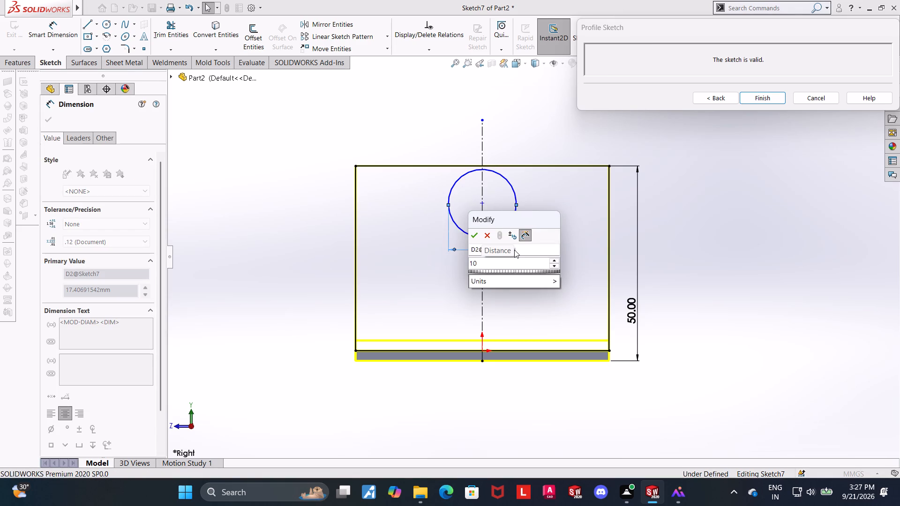
{"action": "key", "text": "Return"}
{"action": "key", "text": "Escape"}
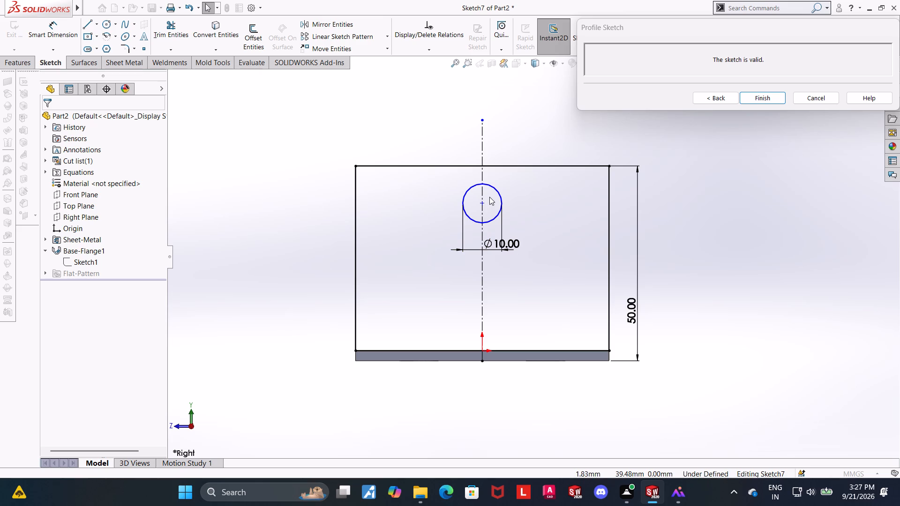
Sketch a second circle concentric with the 10 mm circle and dimension its diameter as 25 mm.
{"action": "left_click", "coordinate": [103, 25]}
{"action": "left_click", "coordinate": [483, 202]}
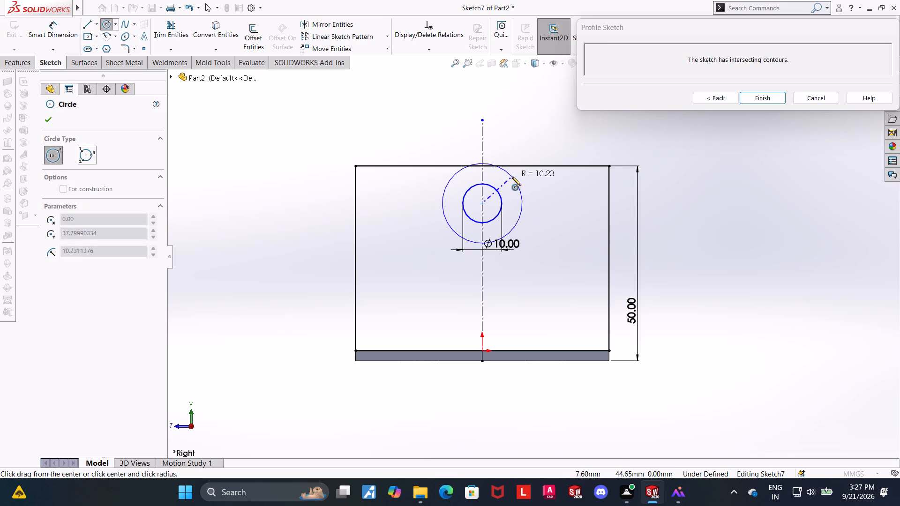
{"action": "left_click", "coordinate": [512, 177]}
{"action": "key", "text": "Escape"}
{"action": "left_click", "coordinate": [65, 27]}
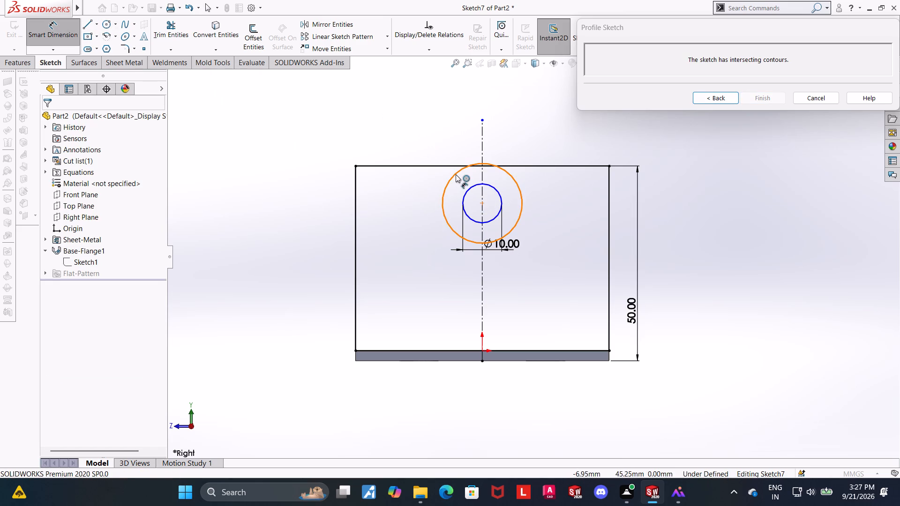
{"action": "left_click", "coordinate": [456, 174]}
{"action": "left_click", "coordinate": [450, 141]}
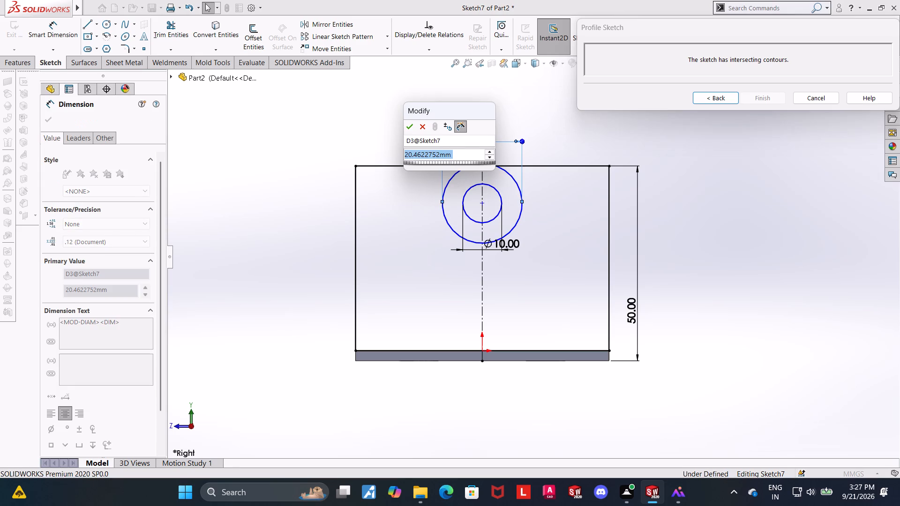
{"action": "type", "text": "25"}
{"action": "key", "text": "Return"}
{"action": "key", "text": "Escape"}
{"action": "key", "text": "Escape"}
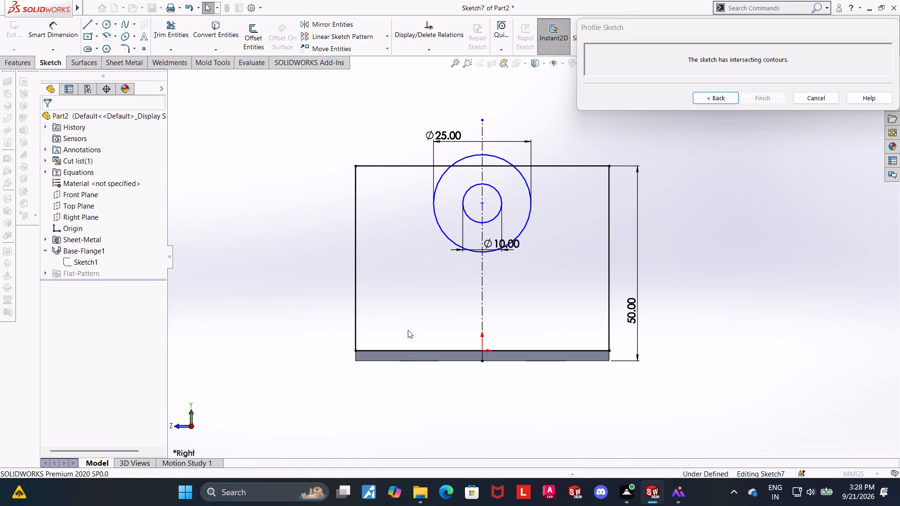
Trim away both halves of the profile's bottom line along the plate's top edge, on either side of the centerline.
{"action": "scroll", "coordinate": [405, 346], "scroll_direction": "down", "scroll_amount": 2}
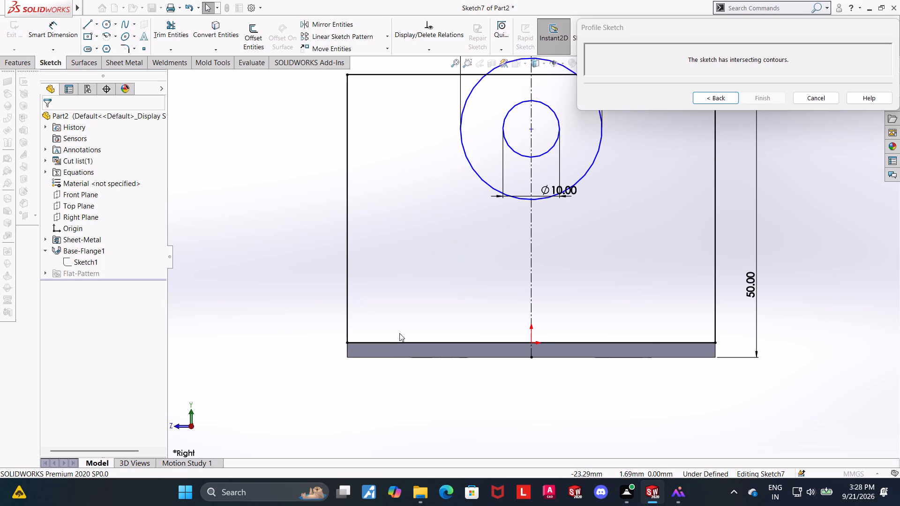
{"action": "scroll", "coordinate": [422, 328], "scroll_direction": "up", "scroll_amount": 1}
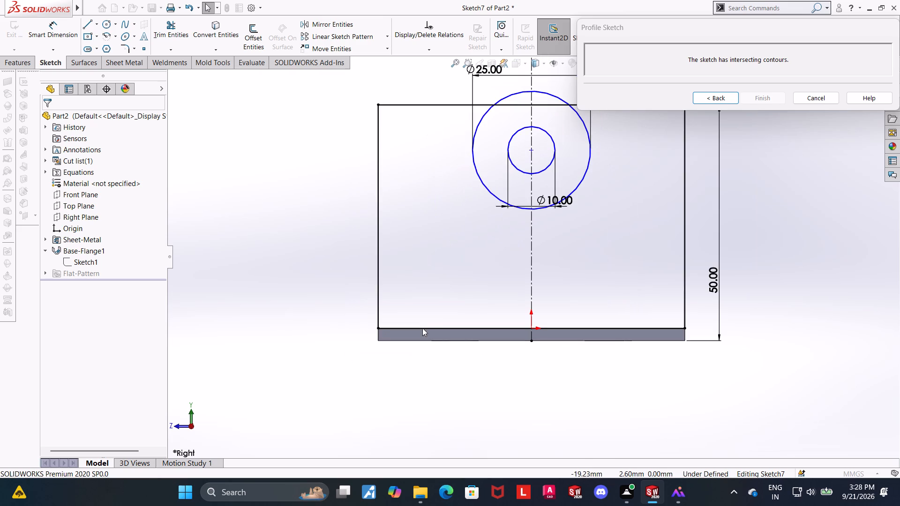
{"action": "scroll", "coordinate": [422, 328], "scroll_direction": "up", "scroll_amount": 1}
{"action": "key", "text": "Escape"}
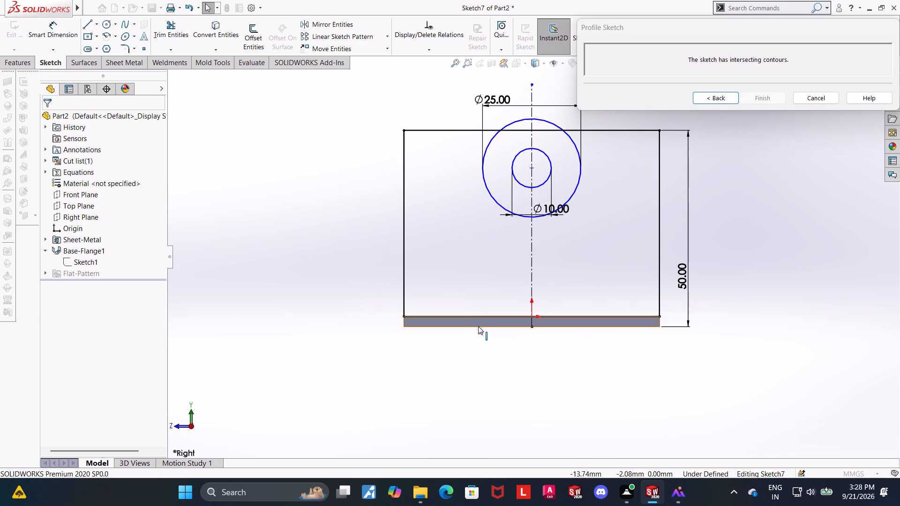
{"action": "scroll", "coordinate": [481, 306], "scroll_direction": "down", "scroll_amount": 3}
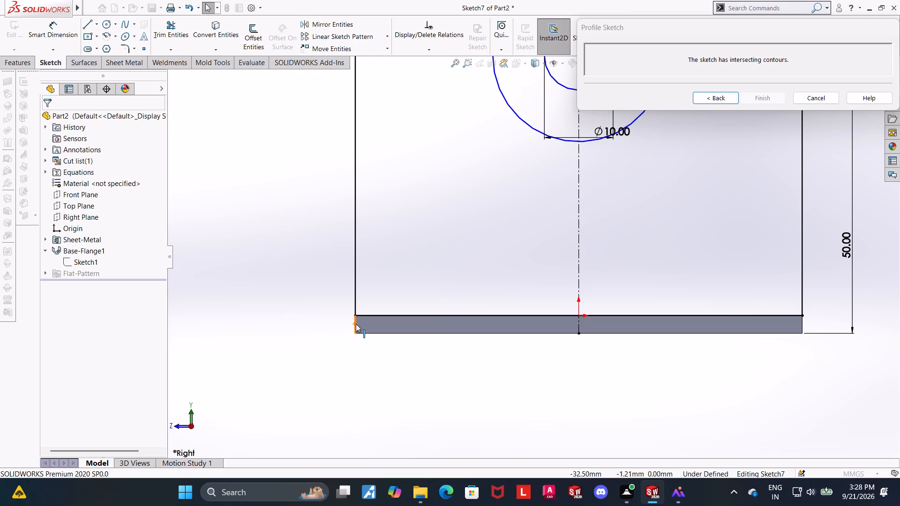
{"action": "left_click", "coordinate": [172, 31]}
{"action": "left_click_drag", "start_coordinate": [451, 279], "coordinate": [449, 333]}
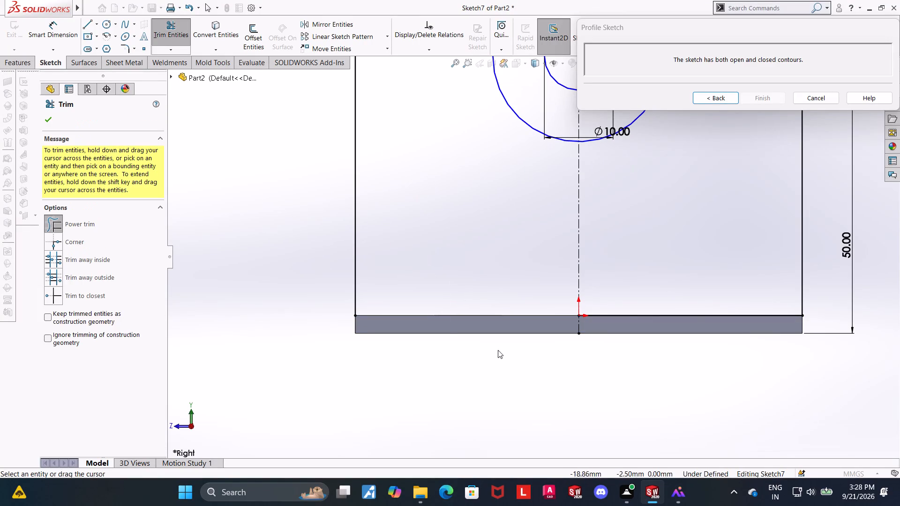
{"action": "left_click_drag", "start_coordinate": [690, 257], "coordinate": [694, 337]}
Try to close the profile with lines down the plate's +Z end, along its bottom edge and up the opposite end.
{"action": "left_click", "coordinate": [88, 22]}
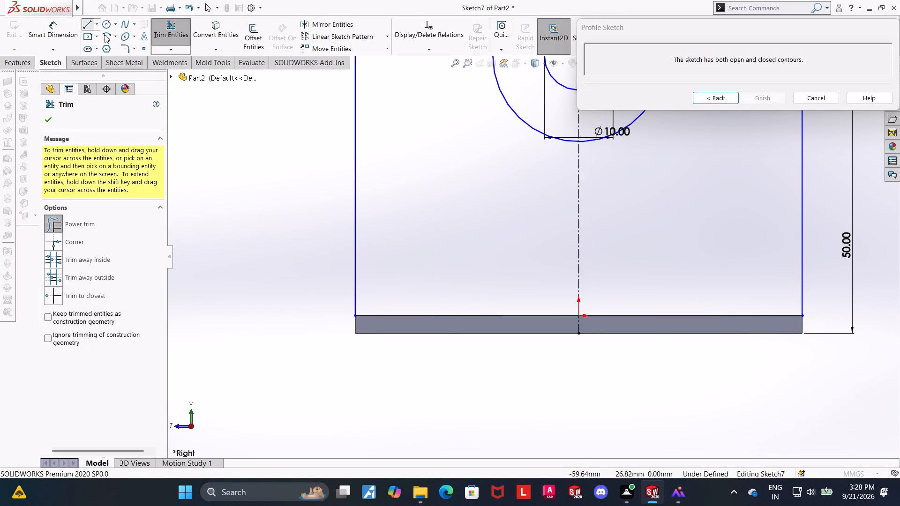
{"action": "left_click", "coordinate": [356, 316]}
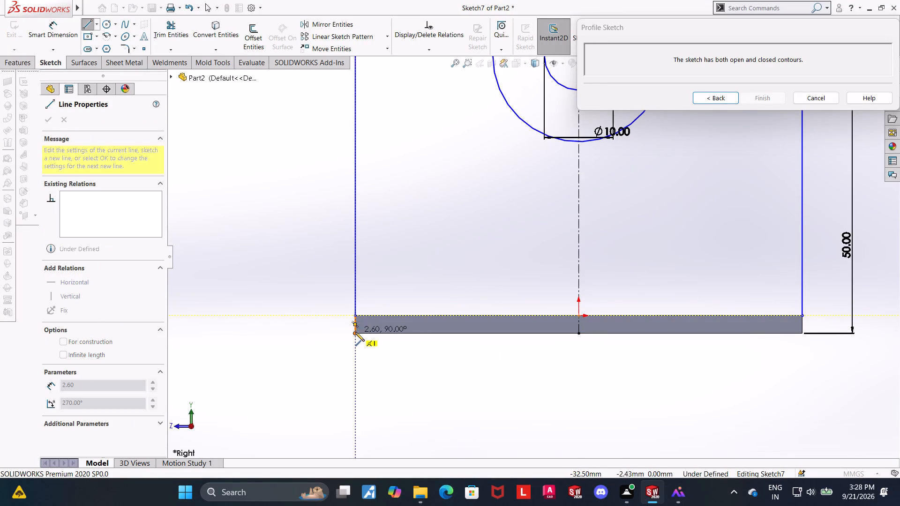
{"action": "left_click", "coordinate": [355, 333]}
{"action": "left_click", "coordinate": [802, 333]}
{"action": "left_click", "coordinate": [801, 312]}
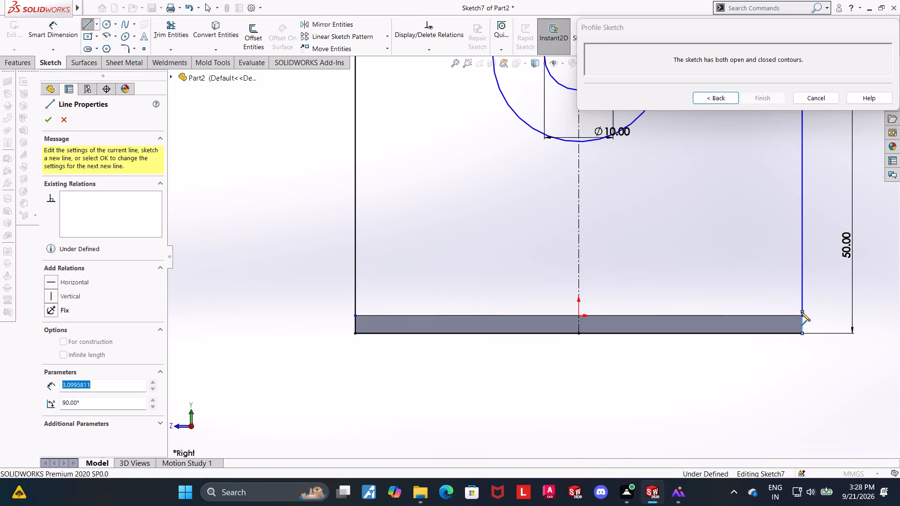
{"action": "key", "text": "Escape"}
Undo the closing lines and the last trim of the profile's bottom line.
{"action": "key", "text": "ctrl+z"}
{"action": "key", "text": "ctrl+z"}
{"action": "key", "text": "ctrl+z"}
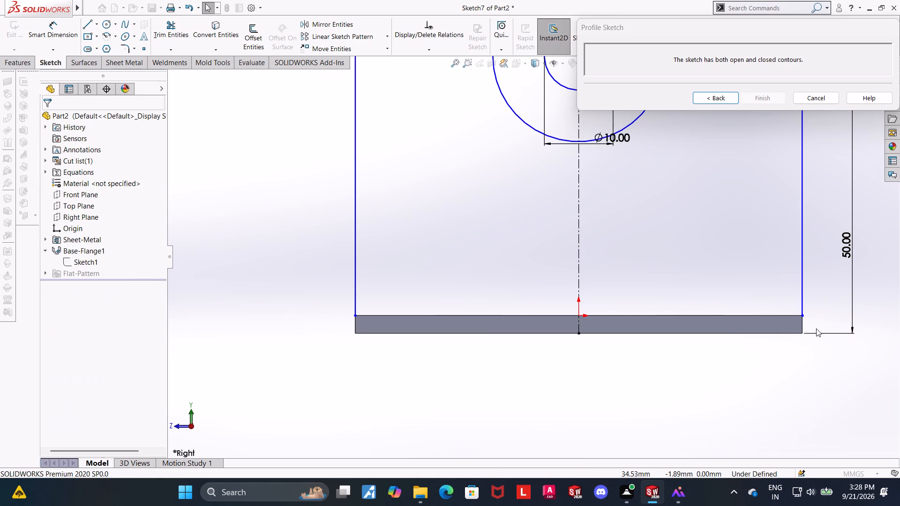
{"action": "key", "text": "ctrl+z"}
Trim away the remaining half of the profile's bottom line on the -Z side of the centerline.
{"action": "left_click", "coordinate": [616, 316]}
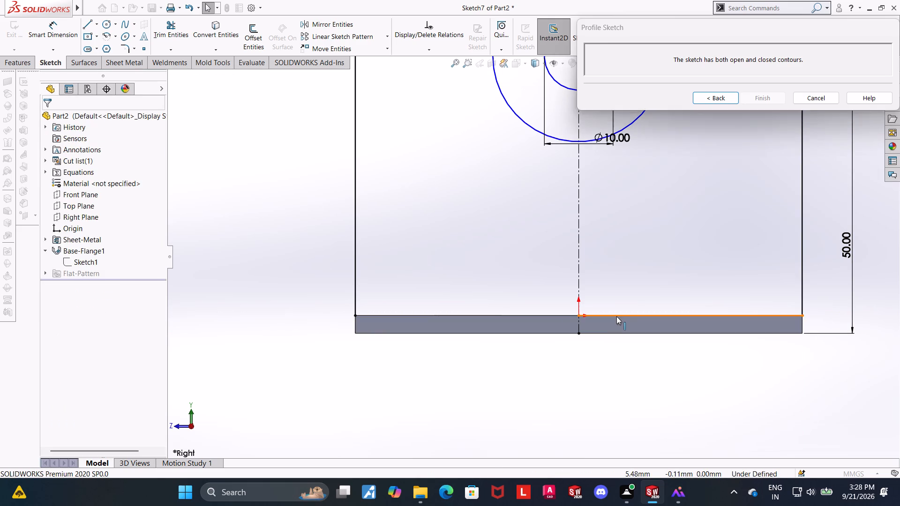
{"action": "left_click", "coordinate": [180, 29]}
{"action": "left_click_drag", "start_coordinate": [615, 260], "coordinate": [621, 332]}
{"action": "key", "text": "Escape"}
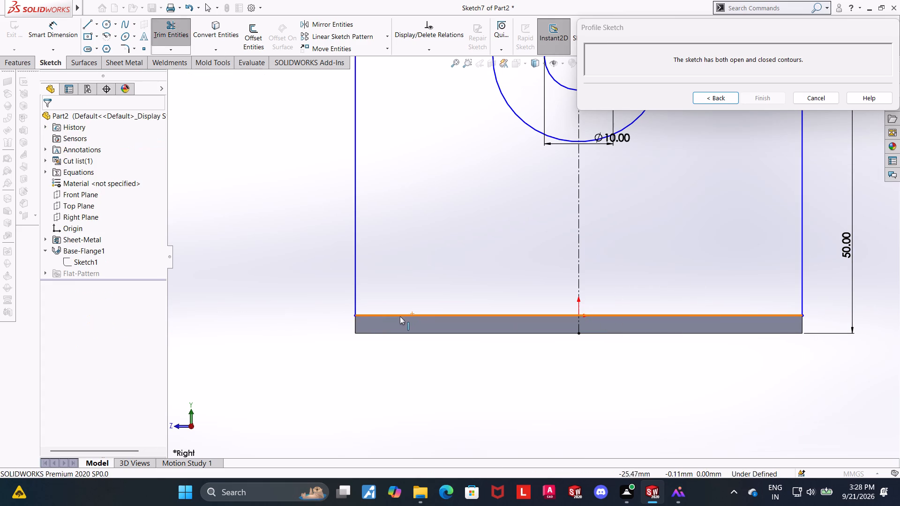
Extend both vertical side lines of the profile down to the plate's bottom corners.
{"action": "left_click_drag", "start_coordinate": [356, 316], "coordinate": [356, 331]}
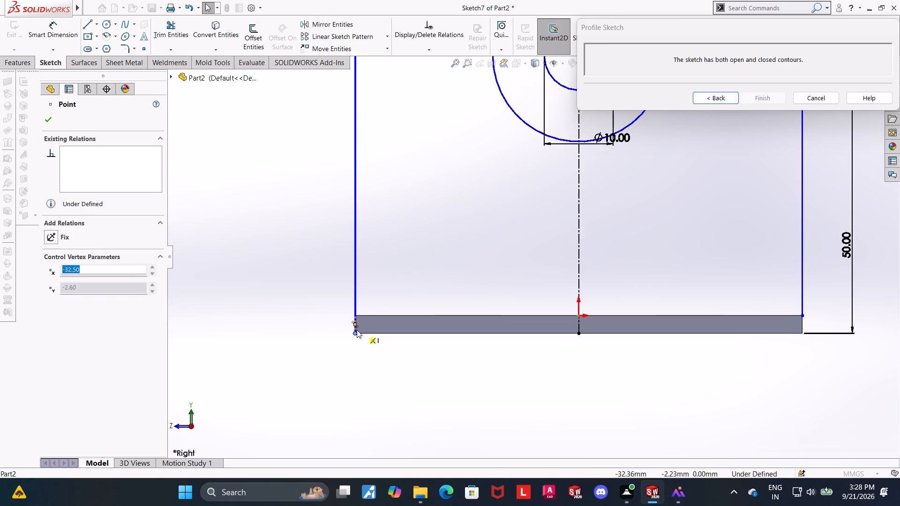
{"action": "left_click_drag", "start_coordinate": [802, 317], "coordinate": [803, 334]}
{"action": "left_click", "coordinate": [824, 389]}
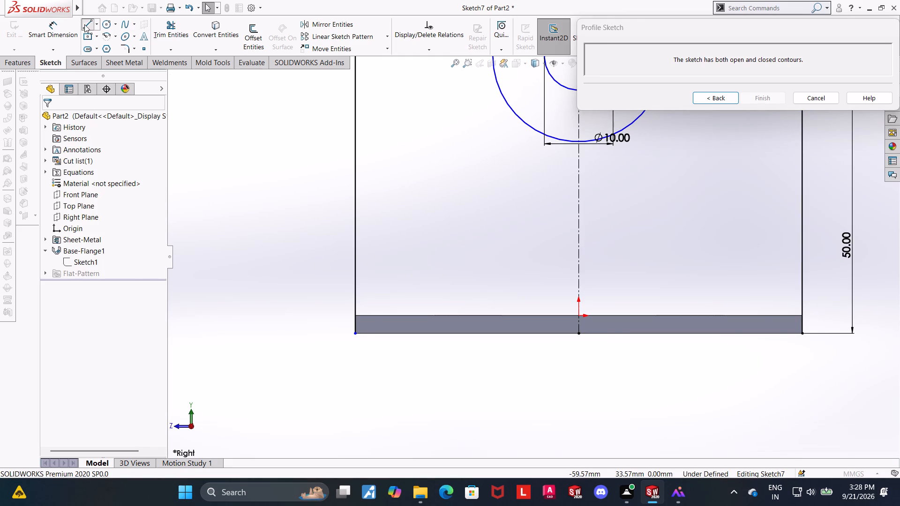
Draw a horizontal line along the plate's bottom edge joining the lower ends of the two side lines.
{"action": "left_click", "coordinate": [84, 24]}
{"action": "left_click", "coordinate": [354, 335]}
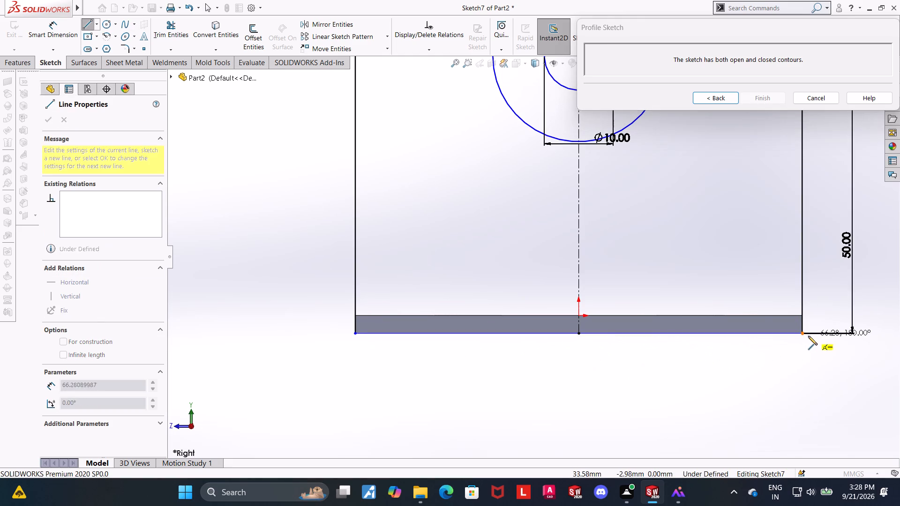
{"action": "left_click", "coordinate": [802, 334]}
{"action": "key", "text": "Escape"}
{"action": "key", "text": "Escape"}
{"action": "key", "text": "Escape"}
{"action": "key", "text": "Escape"}
{"action": "key", "text": "Escape"}
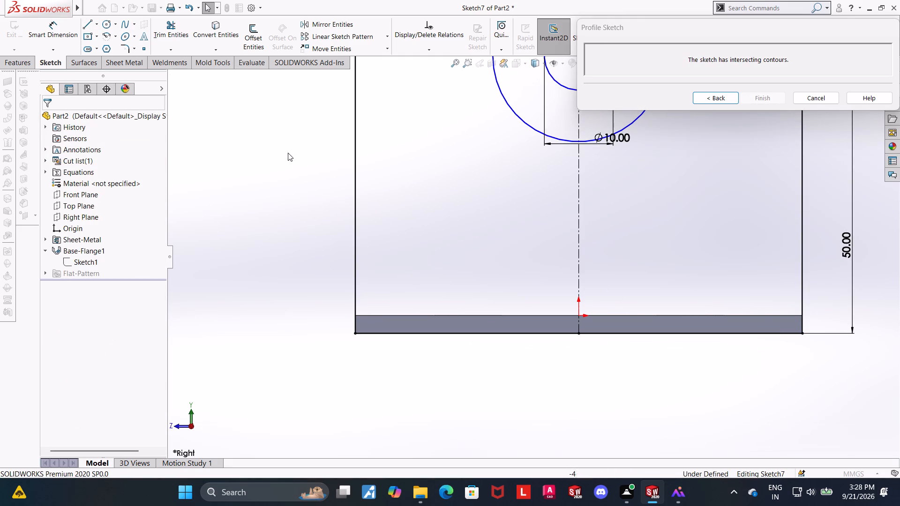
Draw a slanted line from the +Z side line, about 1.25 mm above the plate, up to the 25 mm circle.
{"action": "left_click", "coordinate": [86, 22]}
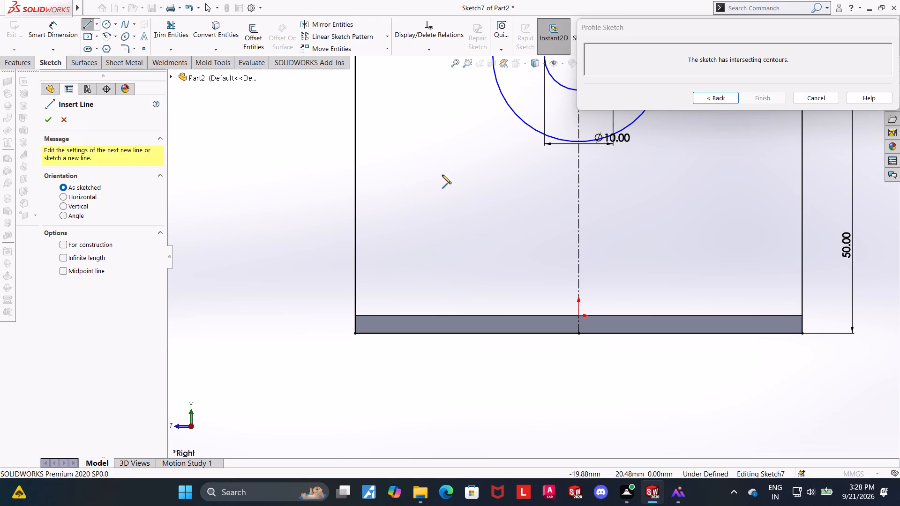
{"action": "left_click", "coordinate": [355, 307]}
{"action": "scroll", "coordinate": [377, 304], "scroll_direction": "up", "scroll_amount": 2}
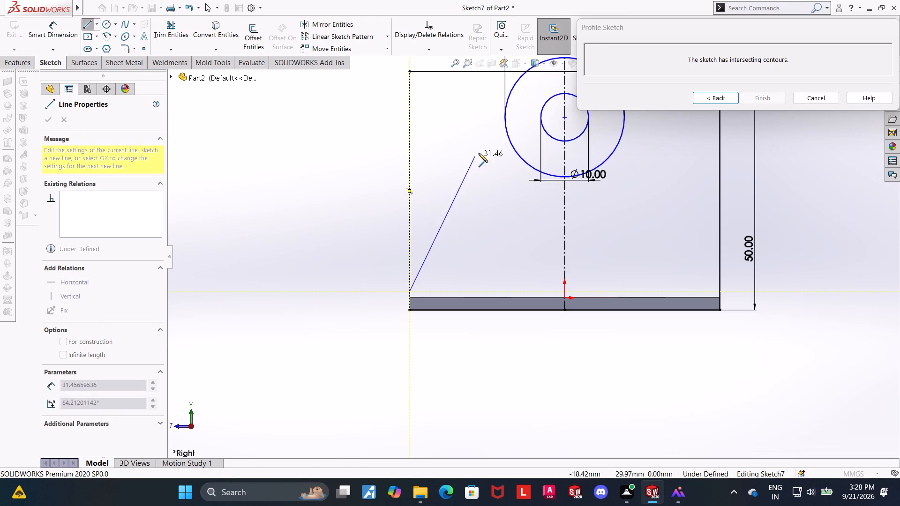
{"action": "left_click", "coordinate": [509, 95]}
{"action": "key", "text": "Escape"}
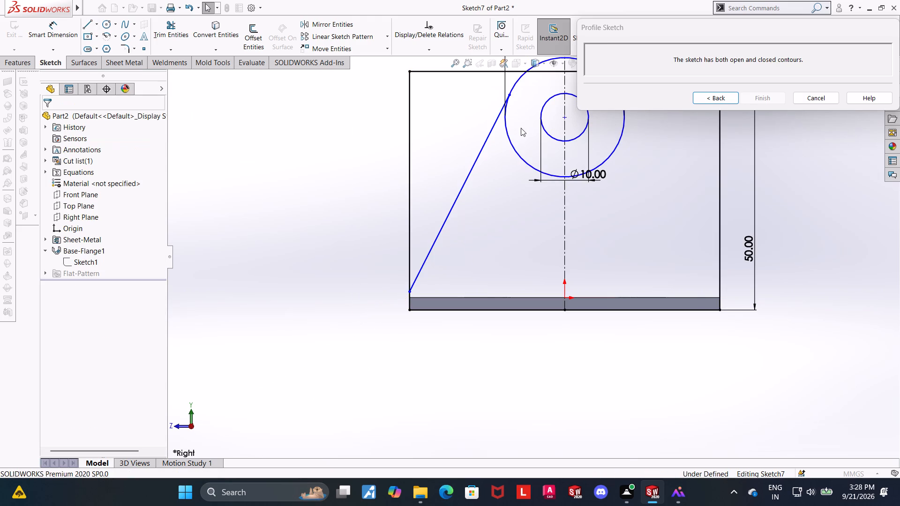
{"action": "key", "text": "Escape"}
Trim away the +Z side line above the slanted line and the adjoining +Z part of the profile's top line.
{"action": "left_click", "coordinate": [175, 25]}
{"action": "scroll", "coordinate": [382, 168], "scroll_direction": "up", "scroll_amount": 2}
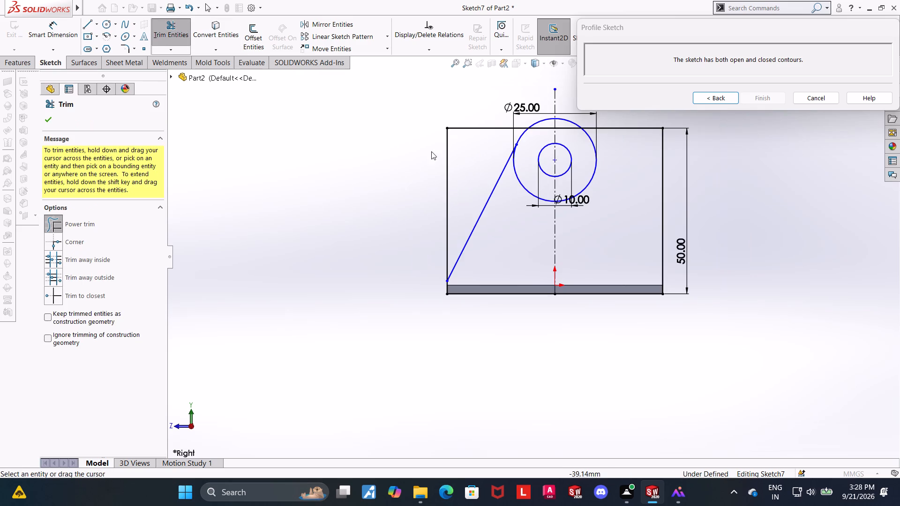
{"action": "left_click_drag", "start_coordinate": [482, 107], "coordinate": [405, 212]}
{"action": "scroll", "coordinate": [571, 137], "scroll_direction": "down", "scroll_amount": 5}
{"action": "left_click_drag", "start_coordinate": [495, 169], "coordinate": [495, 141]}
{"action": "left_click_drag", "start_coordinate": [557, 162], "coordinate": [547, 136]}
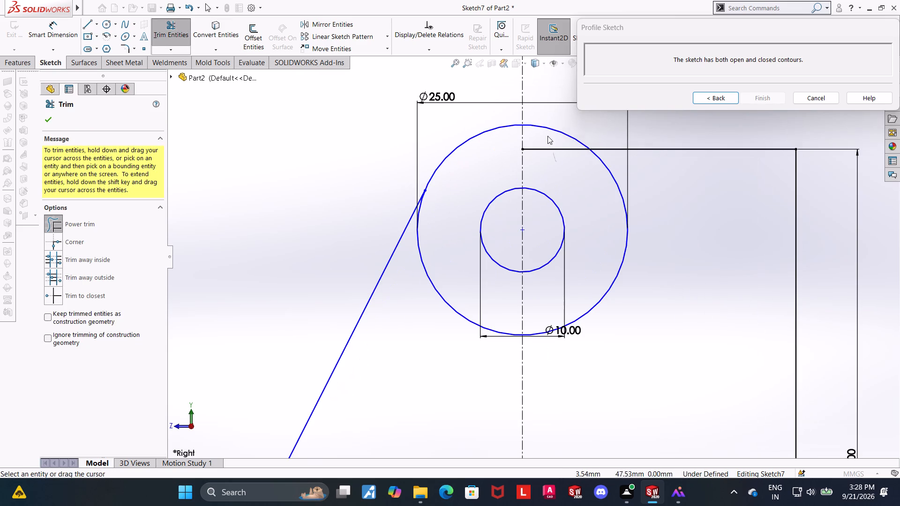
{"action": "left_click_drag", "start_coordinate": [547, 136], "coordinate": [547, 134]}
{"action": "scroll", "coordinate": [559, 182], "scroll_direction": "up", "scroll_amount": 5}
{"action": "scroll", "coordinate": [516, 305], "scroll_direction": "down", "scroll_amount": 4}
{"action": "key", "text": "Escape"}
{"action": "key", "text": "Escape"}
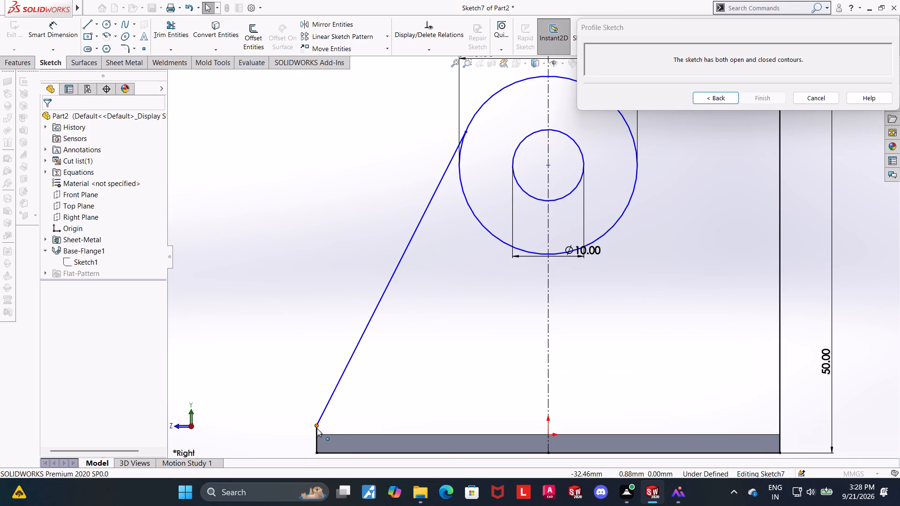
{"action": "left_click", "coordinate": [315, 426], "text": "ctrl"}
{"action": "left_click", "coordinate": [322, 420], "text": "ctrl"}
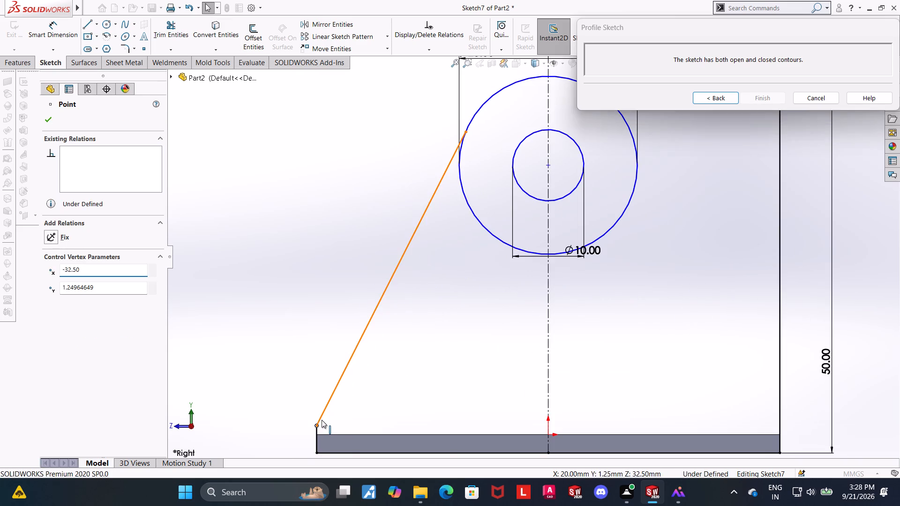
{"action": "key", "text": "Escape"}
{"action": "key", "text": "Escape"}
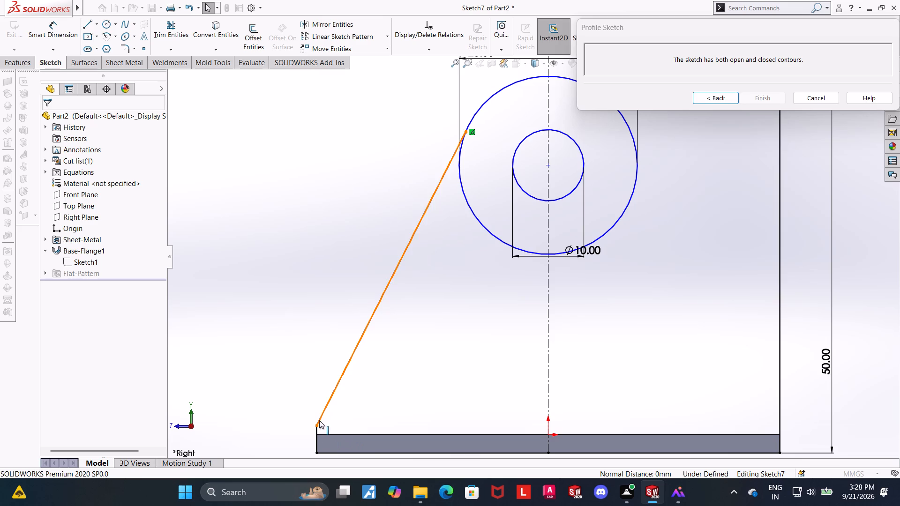
Make the slanted side line tangent to the 25 mm circle.
{"action": "left_click", "coordinate": [483, 106]}
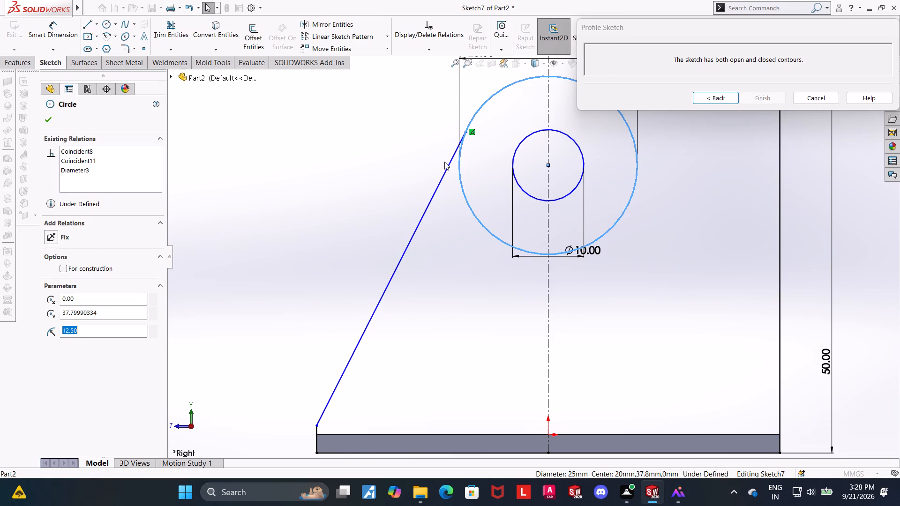
{"action": "left_click", "coordinate": [447, 167], "text": "ctrl"}
{"action": "left_click", "coordinate": [53, 286]}
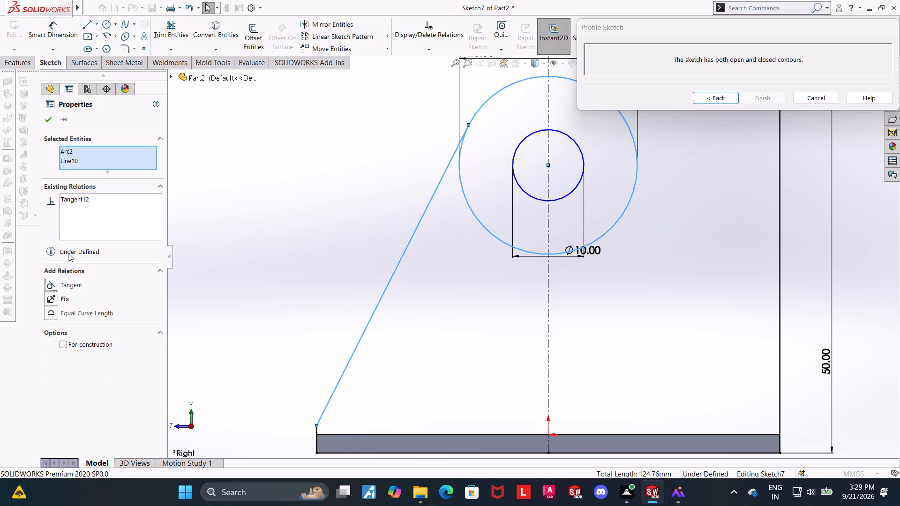
{"action": "left_click", "coordinate": [46, 121]}
{"action": "scroll", "coordinate": [353, 274], "scroll_direction": "up", "scroll_amount": 4}
{"action": "scroll", "coordinate": [627, 313], "scroll_direction": "down", "scroll_amount": 1}
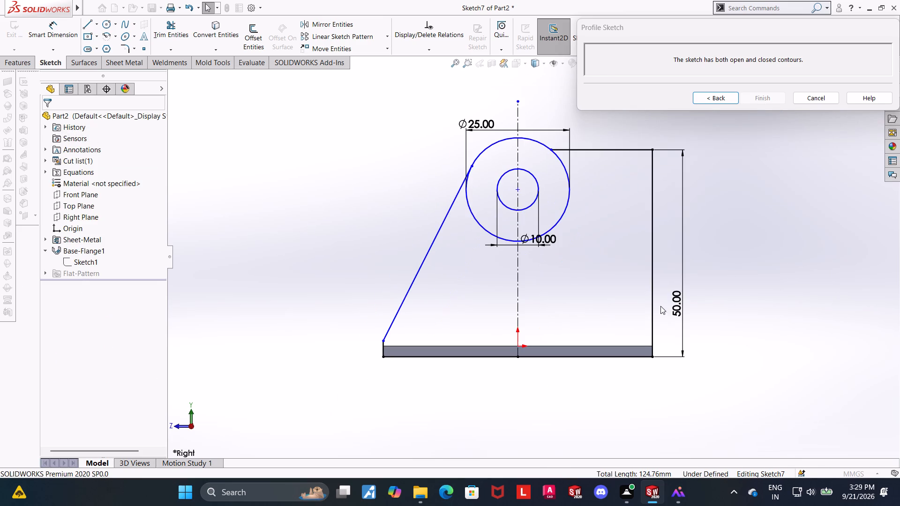
{"action": "key", "text": "Escape"}
{"action": "key", "text": "Escape"}
{"action": "key", "text": "Escape"}
Dimension the short vertical line below the slanted line to a length of 5.2 mm.
{"action": "scroll", "coordinate": [540, 328], "scroll_direction": "down", "scroll_amount": 2}
{"action": "left_click", "coordinate": [44, 35]}
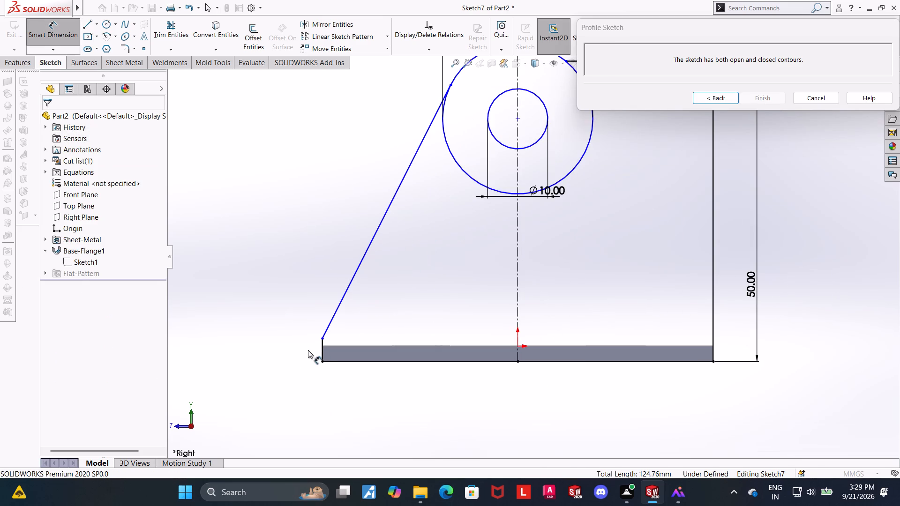
{"action": "left_click", "coordinate": [321, 349]}
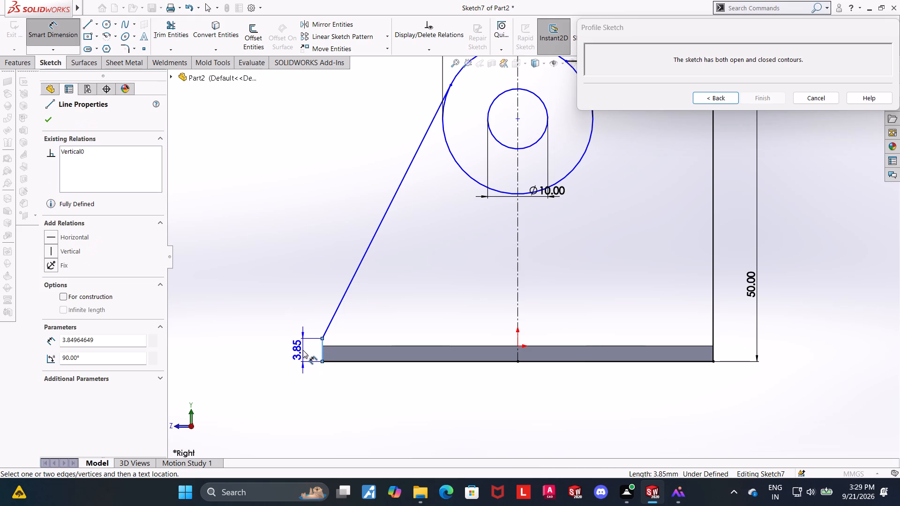
{"action": "left_click", "coordinate": [303, 350]}
{"action": "type", "text": "5.2"}
{"action": "key", "text": "Return"}
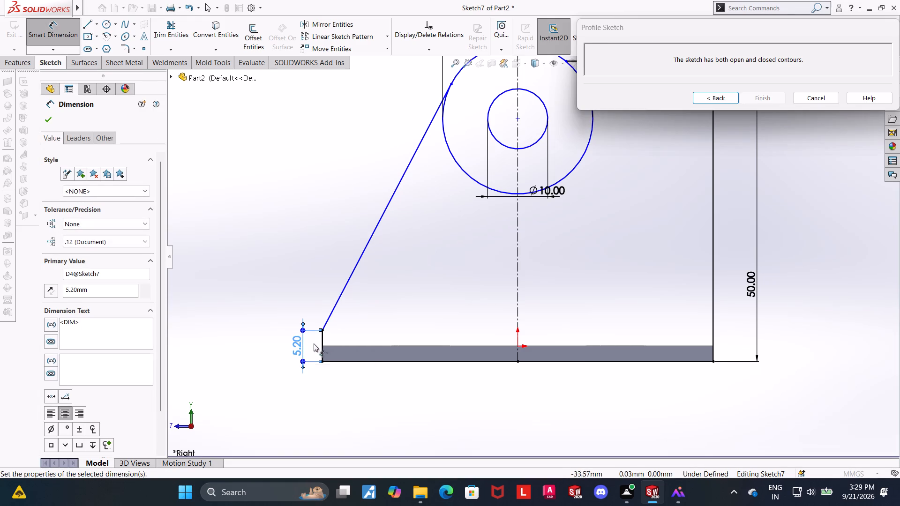
{"action": "left_click", "coordinate": [264, 265]}
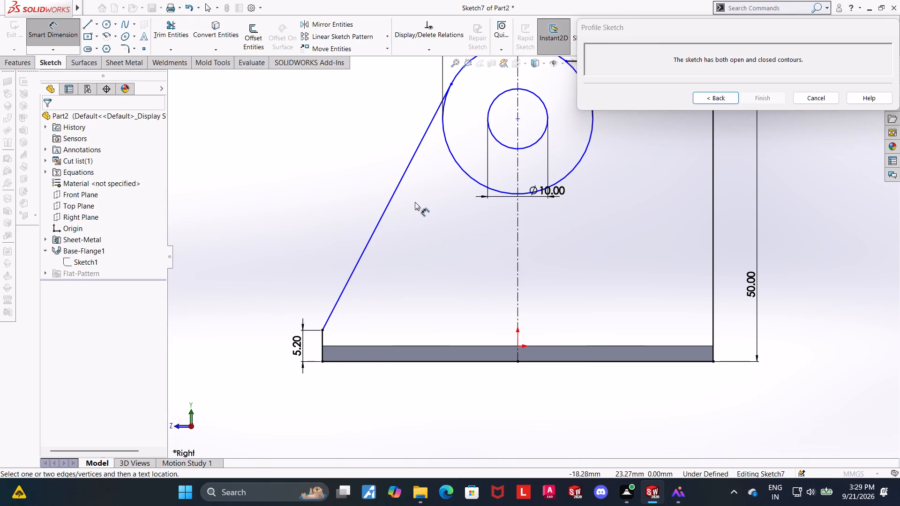
Draw a horizontal line about 21 mm long from the centreline towards +Z, above the plate, and a slanted line from its end up to the 25 mm circle.
{"action": "scroll", "coordinate": [466, 218], "scroll_direction": "up", "scroll_amount": 3}
{"action": "scroll", "coordinate": [622, 151], "scroll_direction": "down", "scroll_amount": 1}
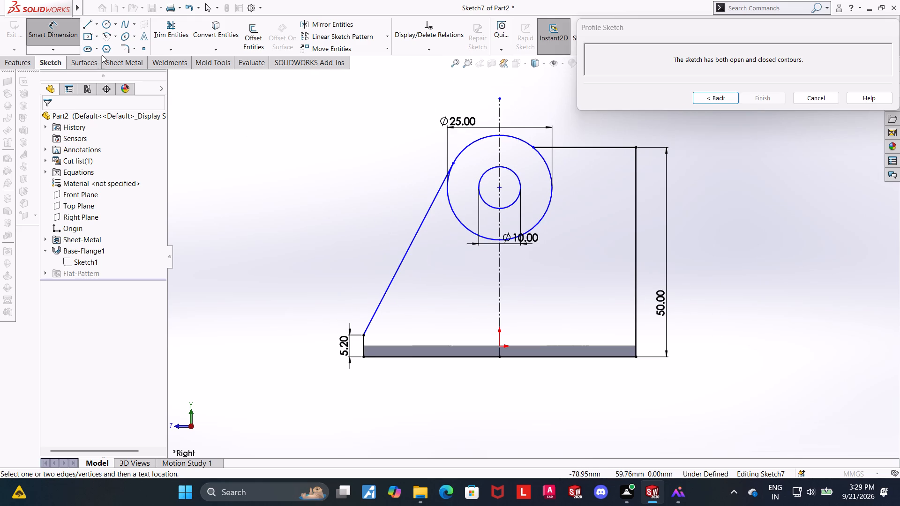
{"action": "left_click", "coordinate": [87, 21]}
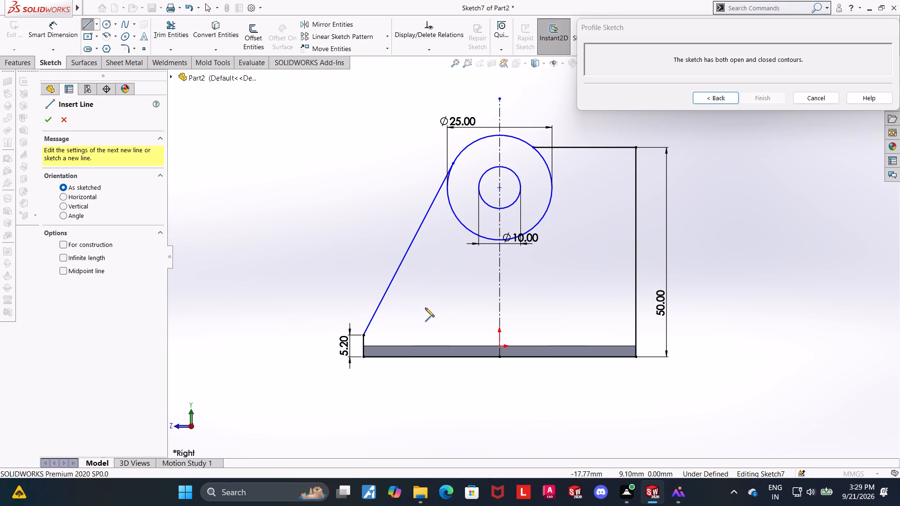
{"action": "left_click", "coordinate": [501, 312]}
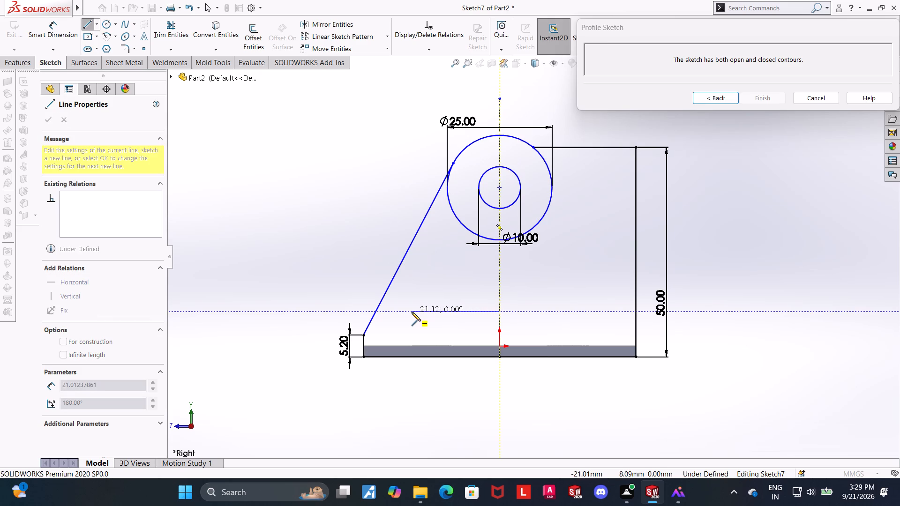
{"action": "left_click", "coordinate": [412, 312]}
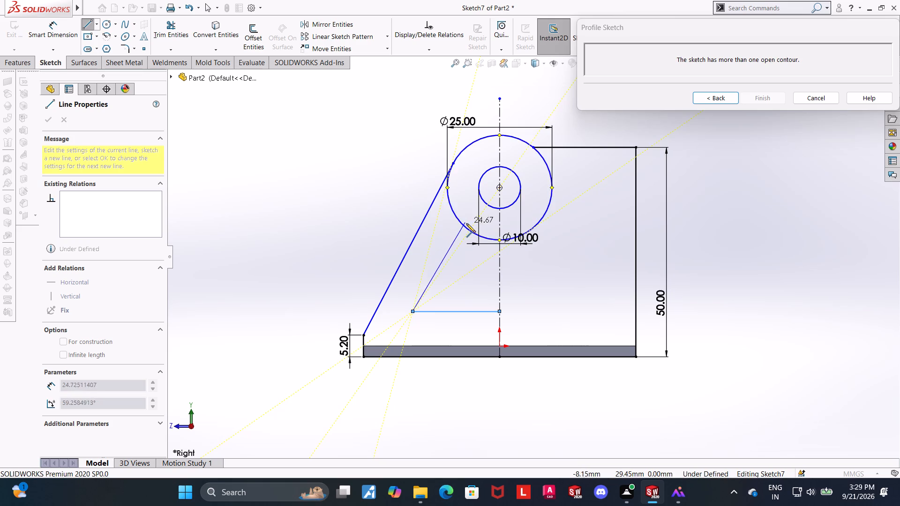
{"action": "left_click", "coordinate": [471, 228]}
{"action": "key", "text": "Escape"}
{"action": "key", "text": "Escape"}
Make the new inner slanted line parallel to the outer slanted line.
{"action": "left_click", "coordinate": [418, 228]}
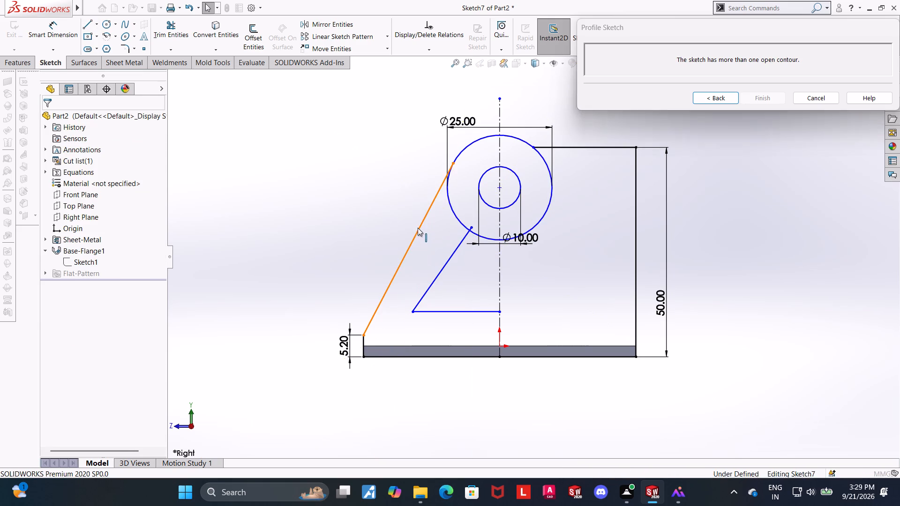
{"action": "left_click", "coordinate": [451, 257], "text": "ctrl"}
{"action": "left_click", "coordinate": [55, 337]}
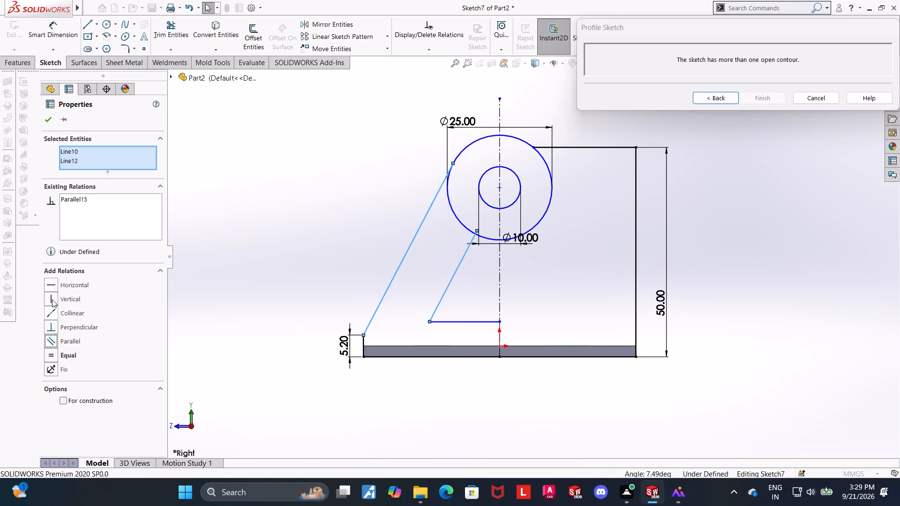
{"action": "left_click", "coordinate": [52, 121]}
{"action": "key", "text": "Escape"}
{"action": "key", "text": "Escape"}
Dimension the inner horizontal line 13.2 mm above the profile's bottom line.
{"action": "left_click", "coordinate": [57, 24]}
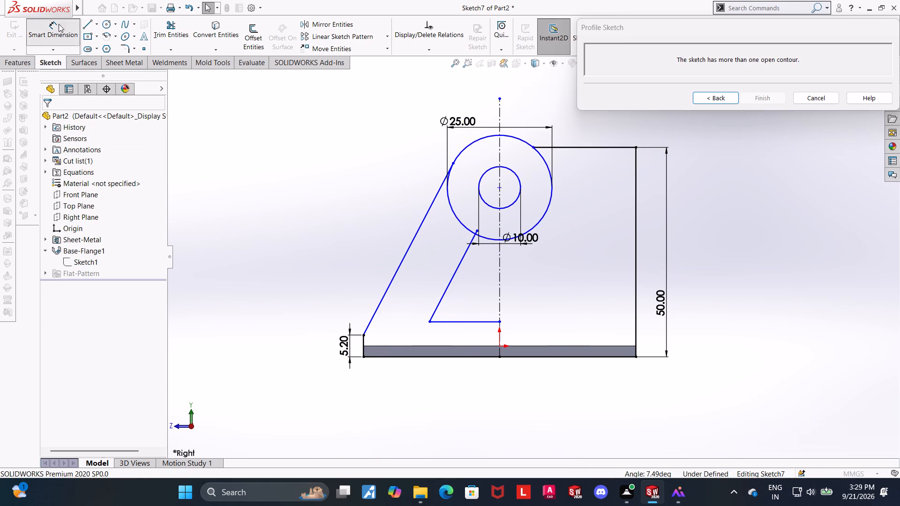
{"action": "left_click", "coordinate": [451, 323]}
{"action": "left_click", "coordinate": [441, 357]}
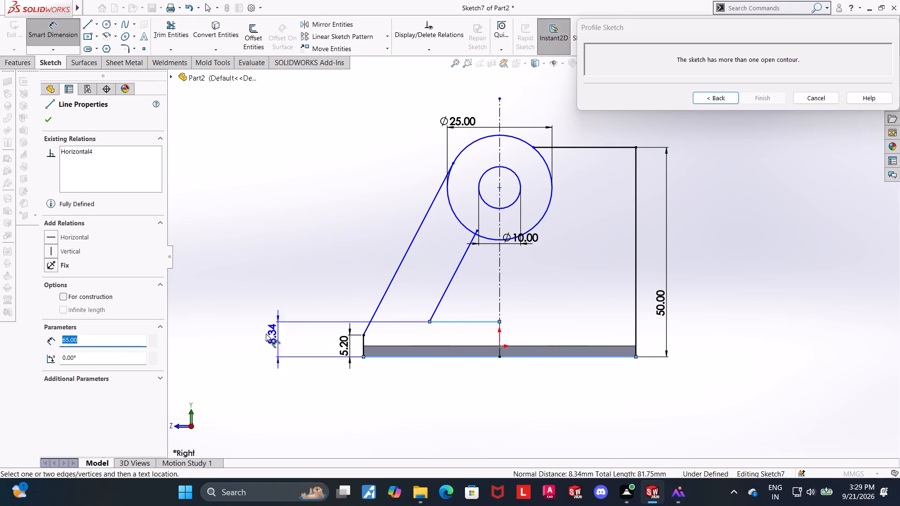
{"action": "left_click", "coordinate": [285, 335]}
{"action": "type", "text": "12"}
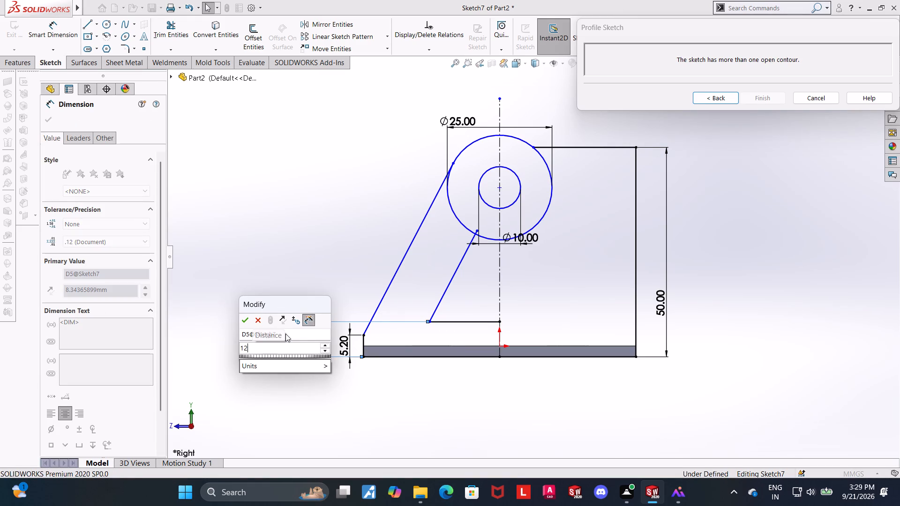
{"action": "key", "text": "BackSpace"}
{"action": "type", "text": "3.2"}
{"action": "key", "text": "Return"}
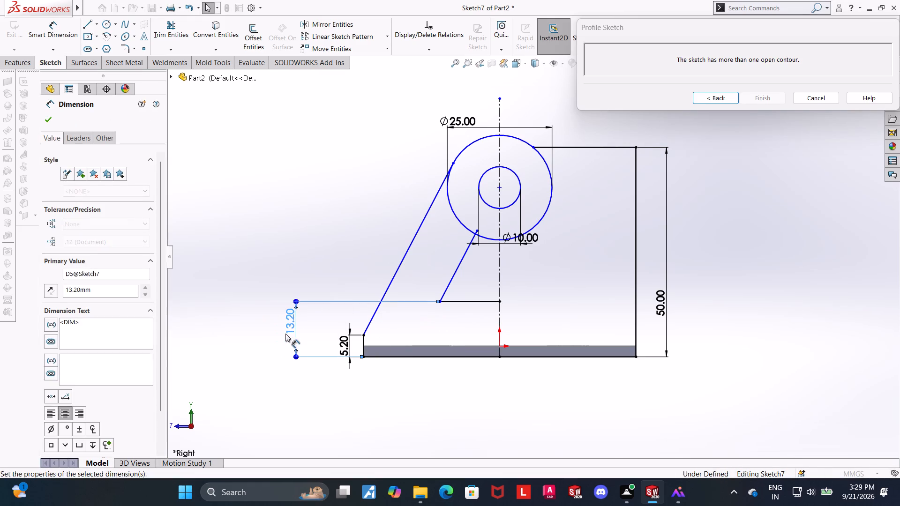
{"action": "key", "text": "Escape"}
{"action": "key", "text": "Escape"}
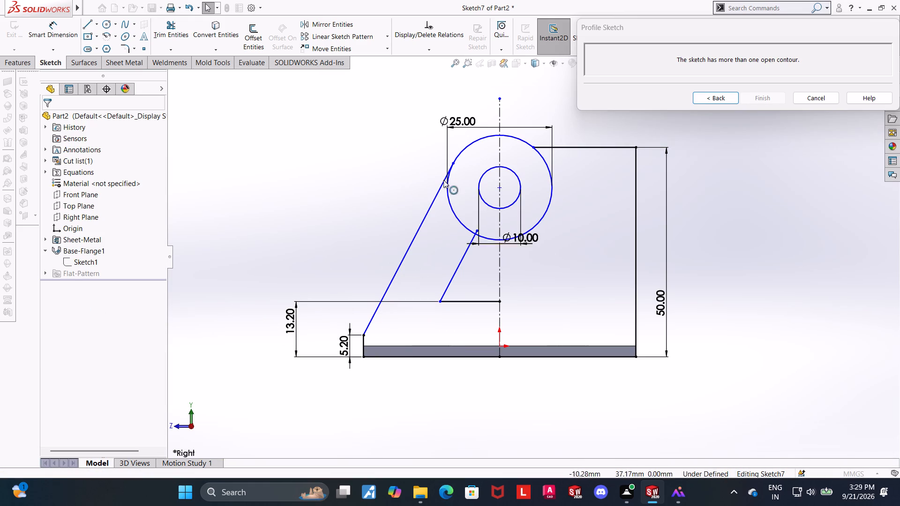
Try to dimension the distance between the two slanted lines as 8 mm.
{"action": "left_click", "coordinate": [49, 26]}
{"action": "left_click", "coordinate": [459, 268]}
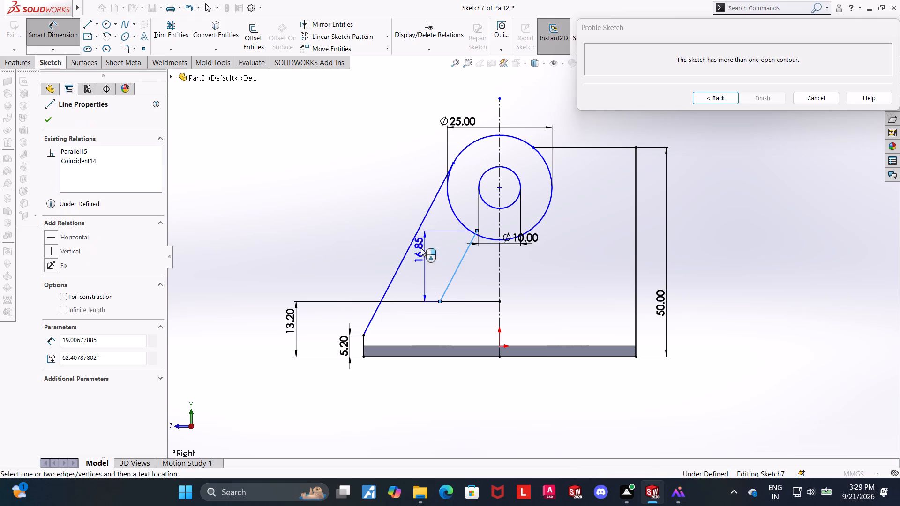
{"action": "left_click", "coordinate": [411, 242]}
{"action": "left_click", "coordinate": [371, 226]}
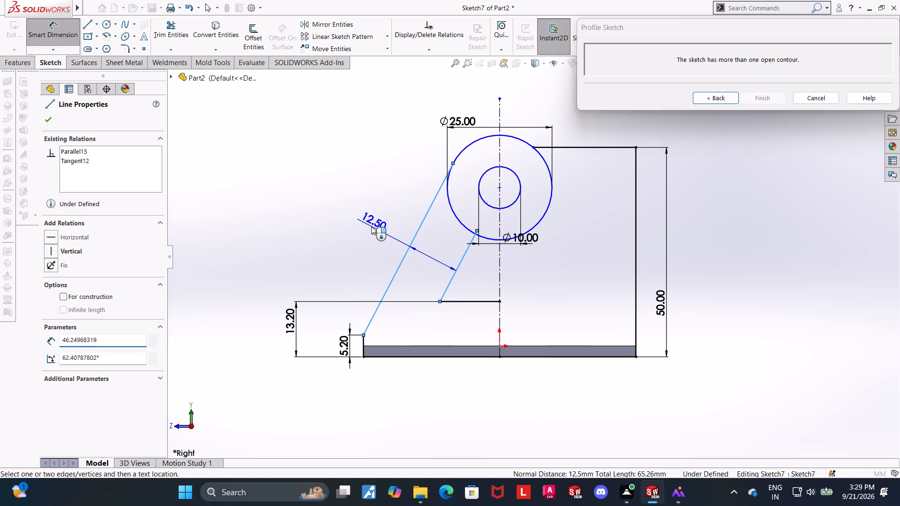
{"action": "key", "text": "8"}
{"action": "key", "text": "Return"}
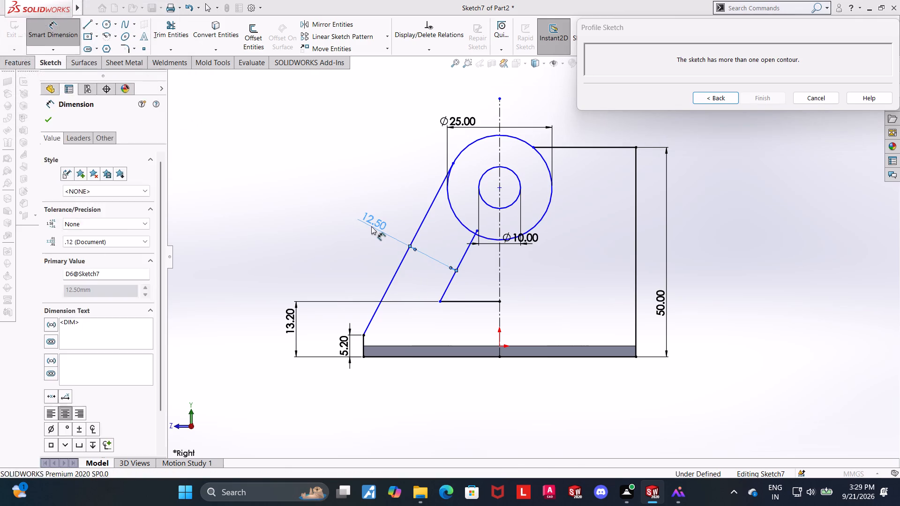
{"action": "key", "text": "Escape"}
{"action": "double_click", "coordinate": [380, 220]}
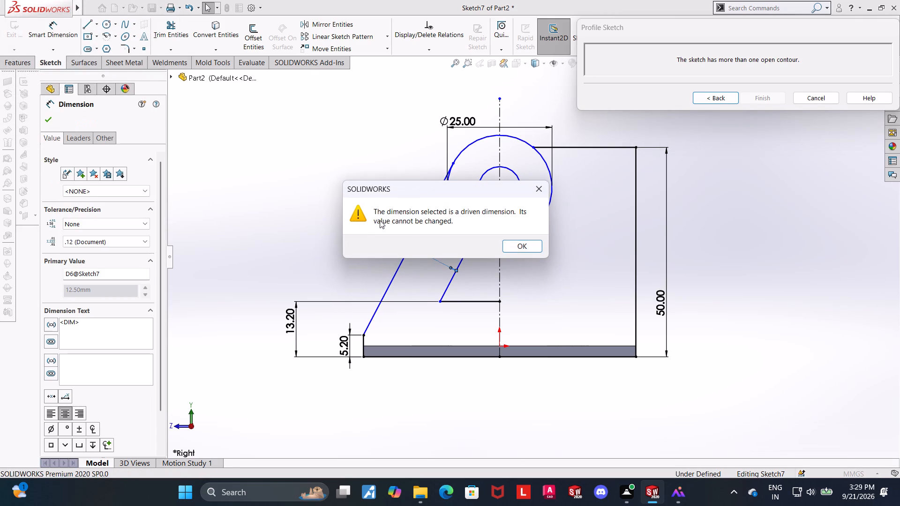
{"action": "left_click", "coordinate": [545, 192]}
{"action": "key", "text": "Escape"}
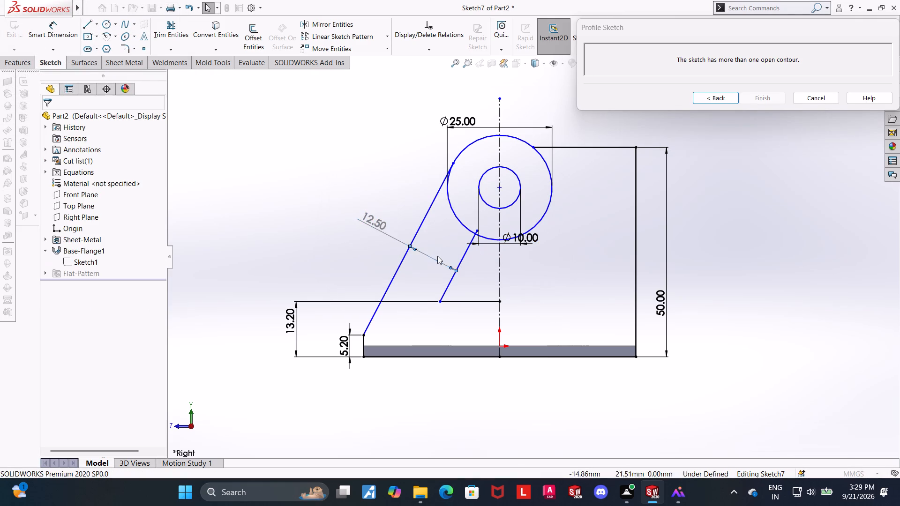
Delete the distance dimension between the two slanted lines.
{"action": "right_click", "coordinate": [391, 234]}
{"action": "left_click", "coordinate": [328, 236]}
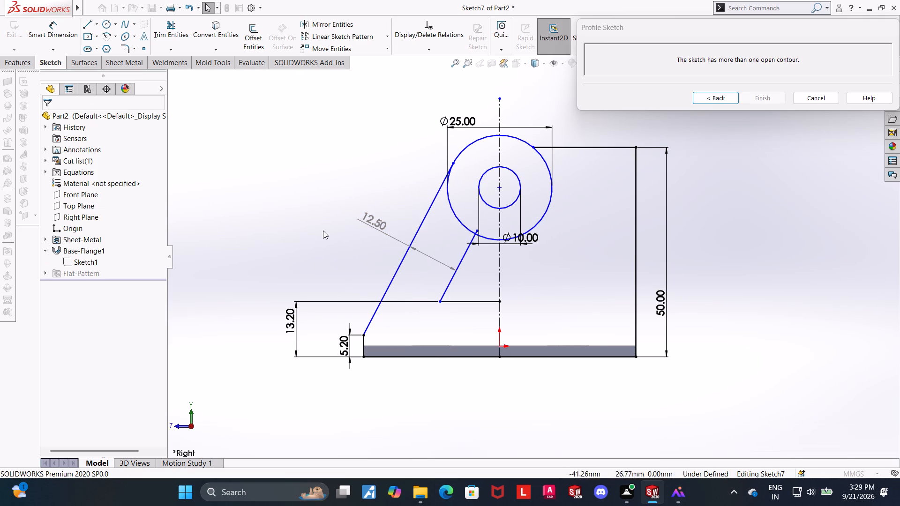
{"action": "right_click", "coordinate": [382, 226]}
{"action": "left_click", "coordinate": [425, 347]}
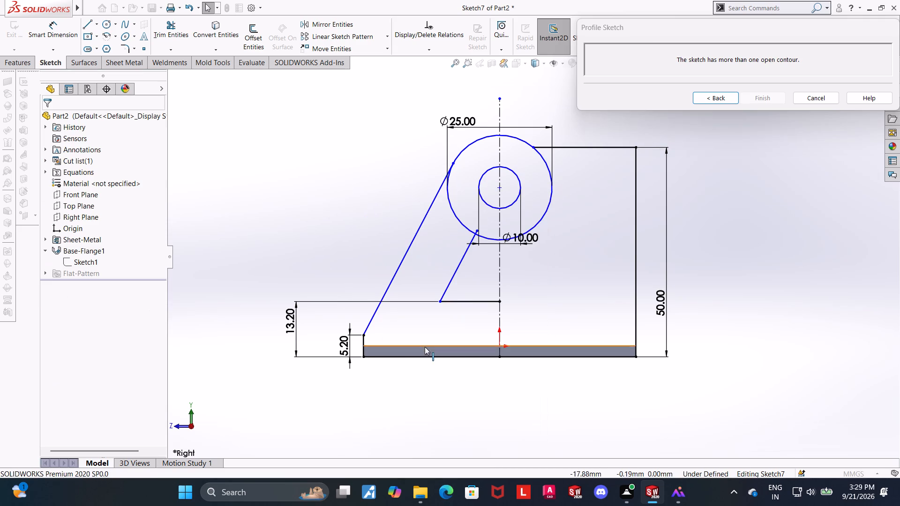
Delete the parallel relation between the inner and outer slanted lines.
{"action": "left_click_drag", "start_coordinate": [459, 268], "coordinate": [440, 263]}
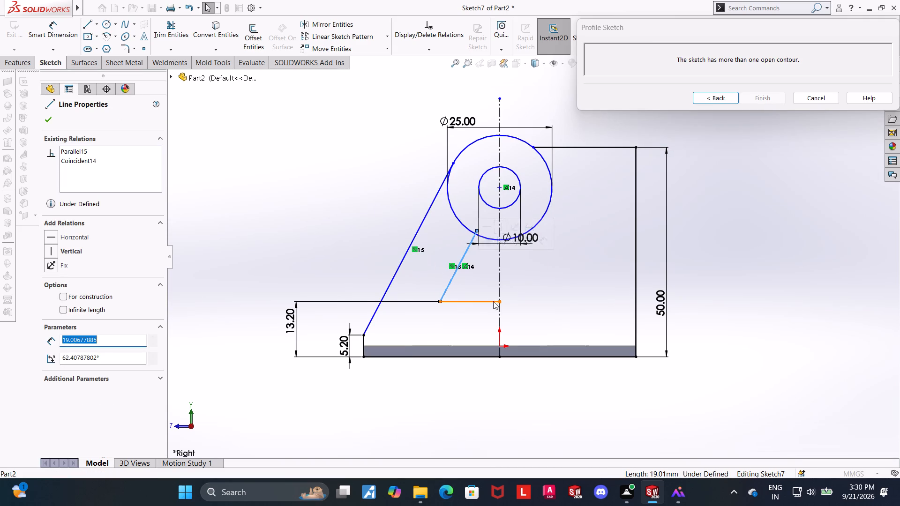
{"action": "key", "text": "Escape"}
{"action": "key", "text": "Escape"}
{"action": "scroll", "coordinate": [481, 298], "scroll_direction": "down", "scroll_amount": 3}
{"action": "scroll", "coordinate": [427, 301], "scroll_direction": "up", "scroll_amount": 4}
{"action": "key", "text": "Escape"}
{"action": "key", "text": "Escape"}
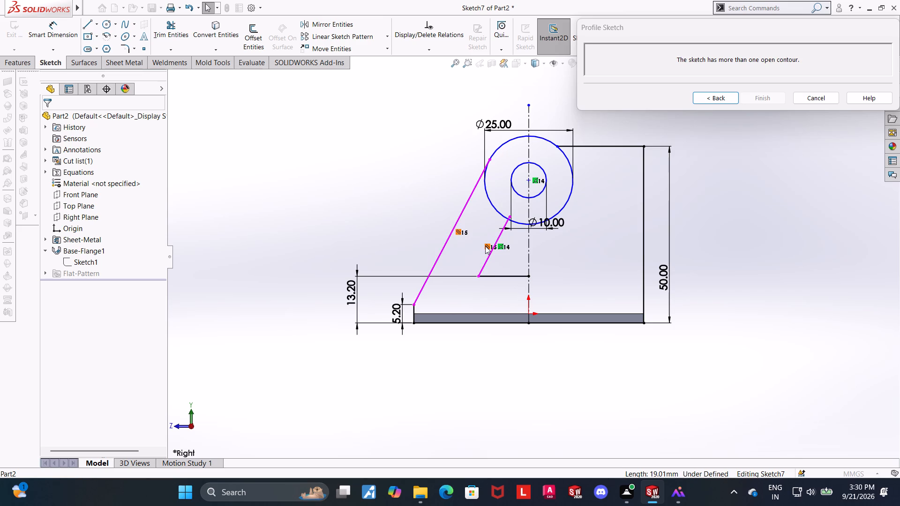
{"action": "right_click", "coordinate": [485, 246]}
{"action": "left_click", "coordinate": [513, 357]}
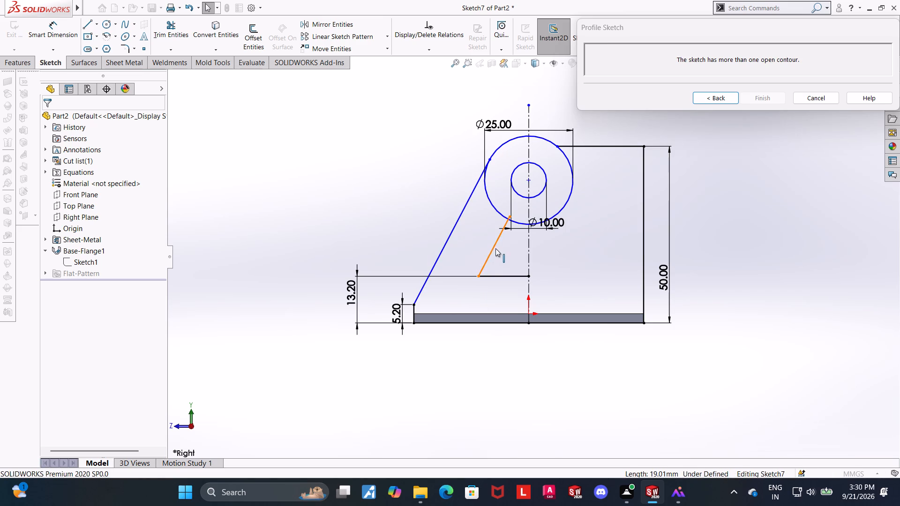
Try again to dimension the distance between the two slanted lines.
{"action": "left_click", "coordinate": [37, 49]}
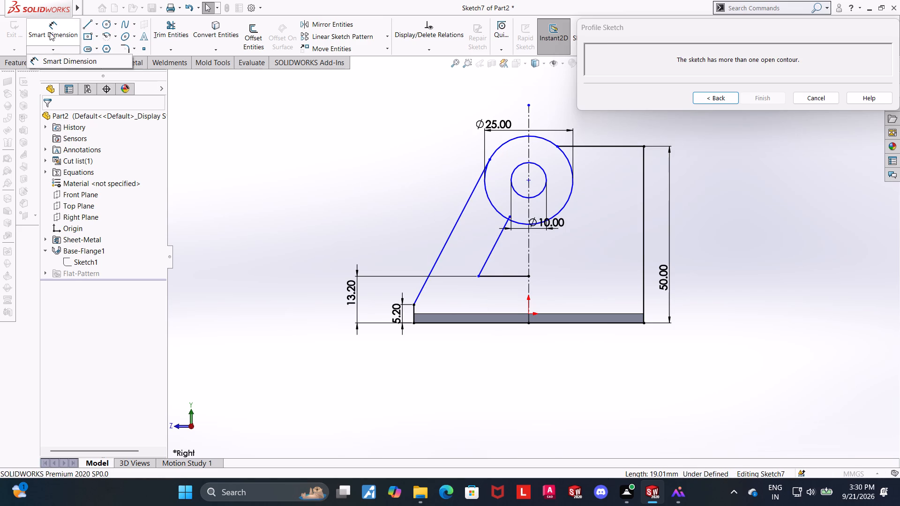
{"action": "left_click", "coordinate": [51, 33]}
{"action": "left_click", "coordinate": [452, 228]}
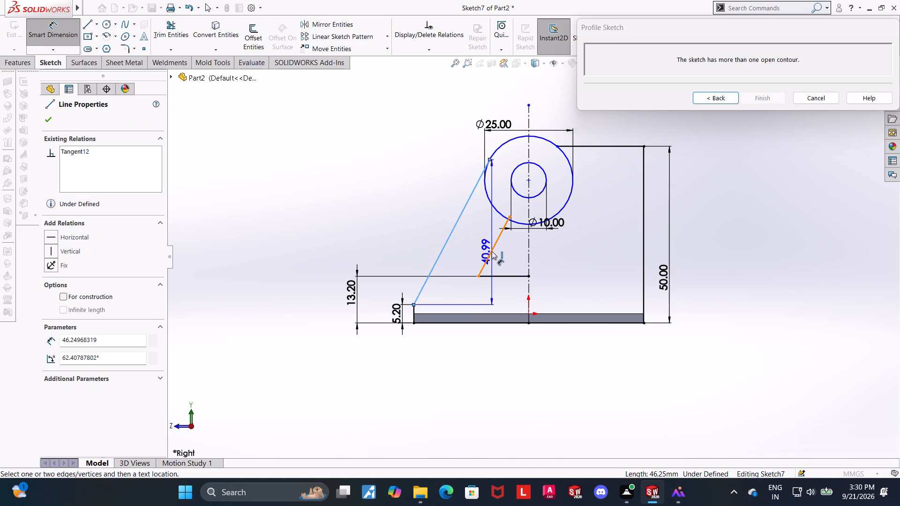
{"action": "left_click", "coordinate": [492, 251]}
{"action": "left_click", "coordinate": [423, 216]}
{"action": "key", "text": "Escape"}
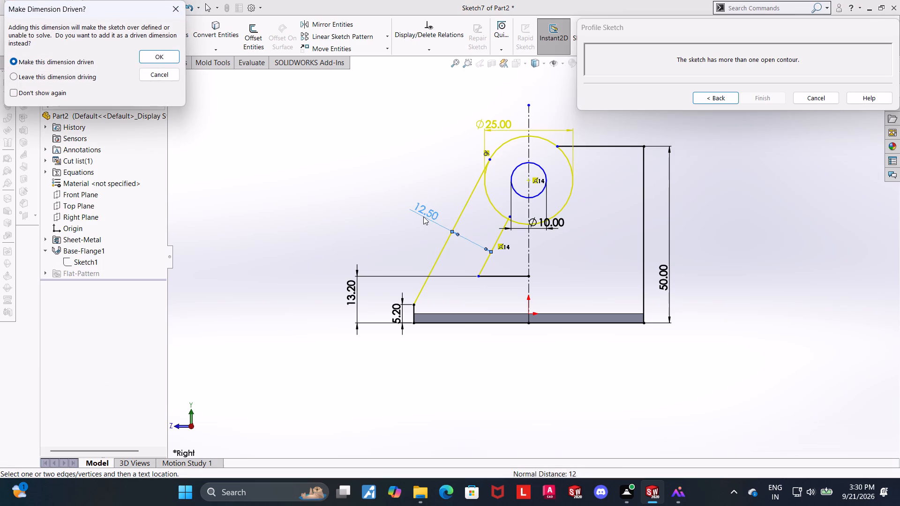
Trim away the +Z arc of the 25 mm circle between the outer and inner slanted lines.
{"action": "left_click", "coordinate": [175, 29]}
{"action": "scroll", "coordinate": [554, 216], "scroll_direction": "down", "scroll_amount": 3}
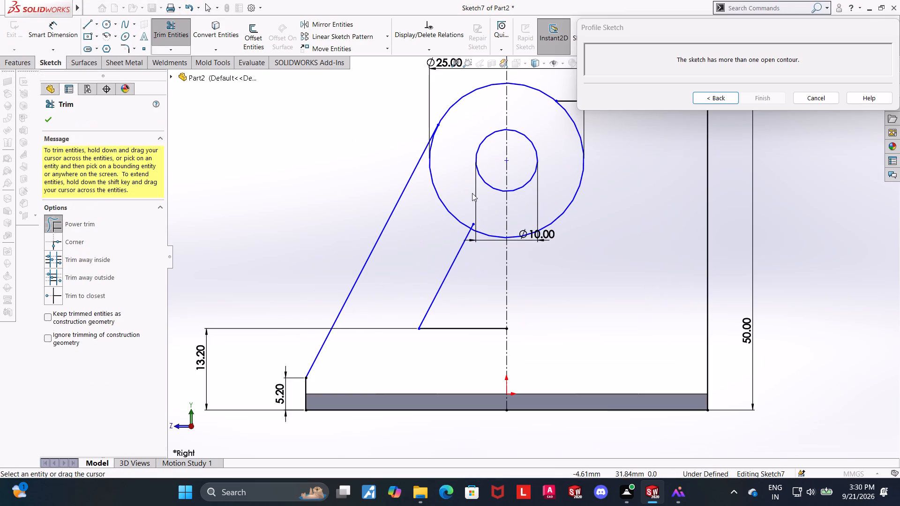
{"action": "left_click_drag", "start_coordinate": [452, 176], "coordinate": [434, 216]}
{"action": "scroll", "coordinate": [489, 220], "scroll_direction": "down", "scroll_amount": 3}
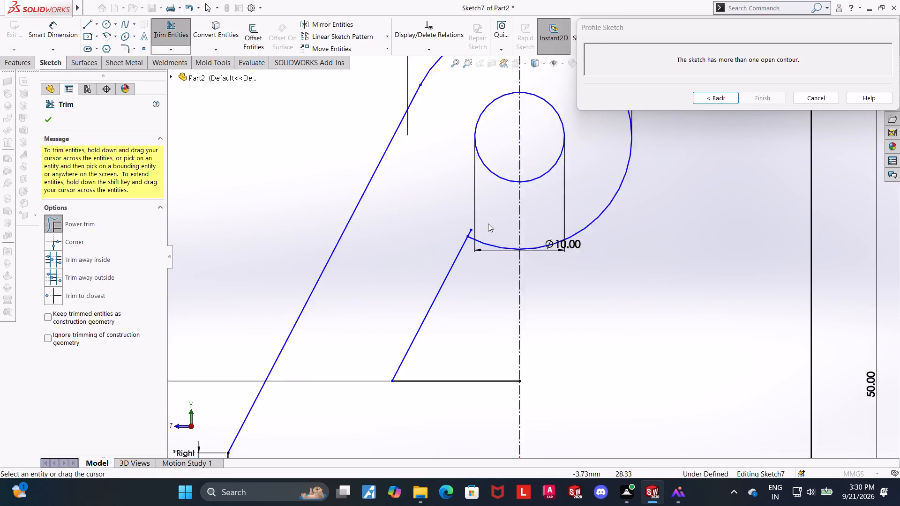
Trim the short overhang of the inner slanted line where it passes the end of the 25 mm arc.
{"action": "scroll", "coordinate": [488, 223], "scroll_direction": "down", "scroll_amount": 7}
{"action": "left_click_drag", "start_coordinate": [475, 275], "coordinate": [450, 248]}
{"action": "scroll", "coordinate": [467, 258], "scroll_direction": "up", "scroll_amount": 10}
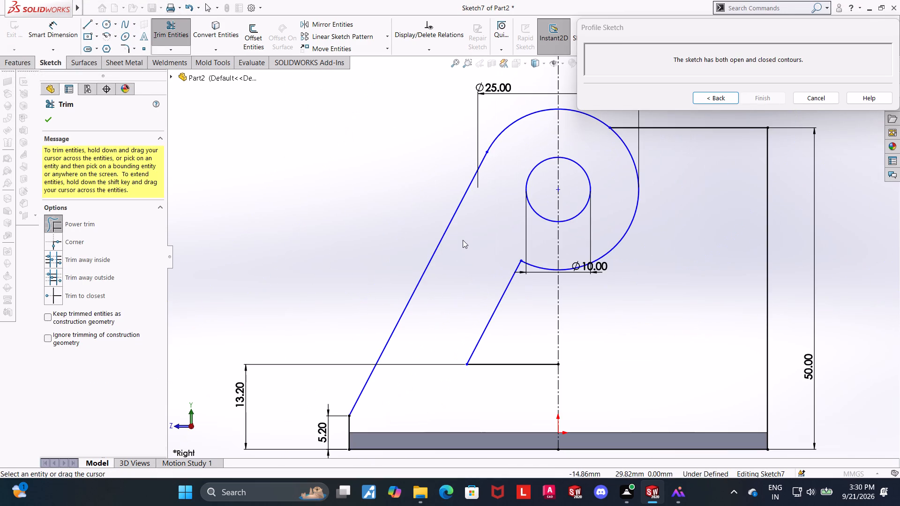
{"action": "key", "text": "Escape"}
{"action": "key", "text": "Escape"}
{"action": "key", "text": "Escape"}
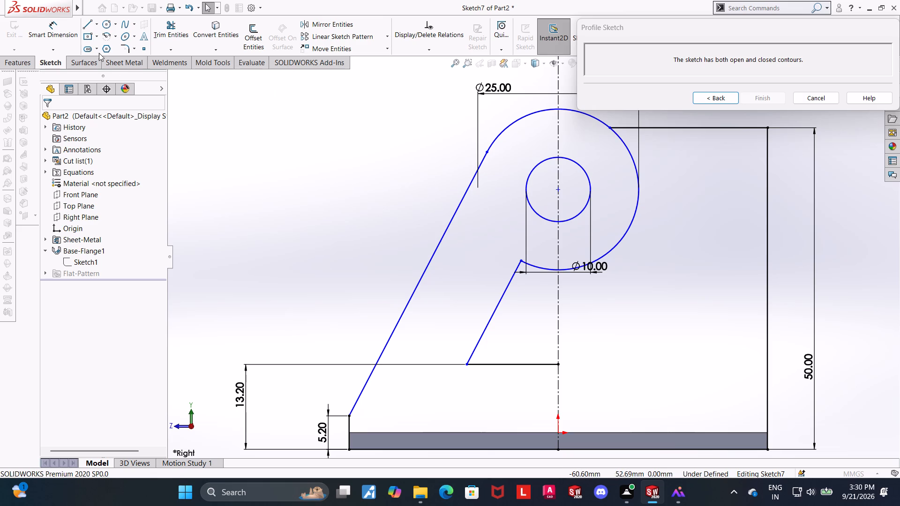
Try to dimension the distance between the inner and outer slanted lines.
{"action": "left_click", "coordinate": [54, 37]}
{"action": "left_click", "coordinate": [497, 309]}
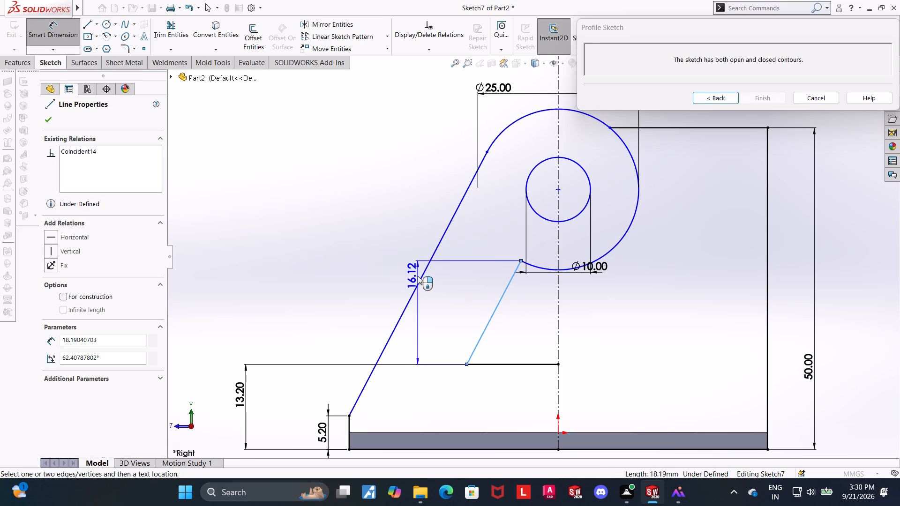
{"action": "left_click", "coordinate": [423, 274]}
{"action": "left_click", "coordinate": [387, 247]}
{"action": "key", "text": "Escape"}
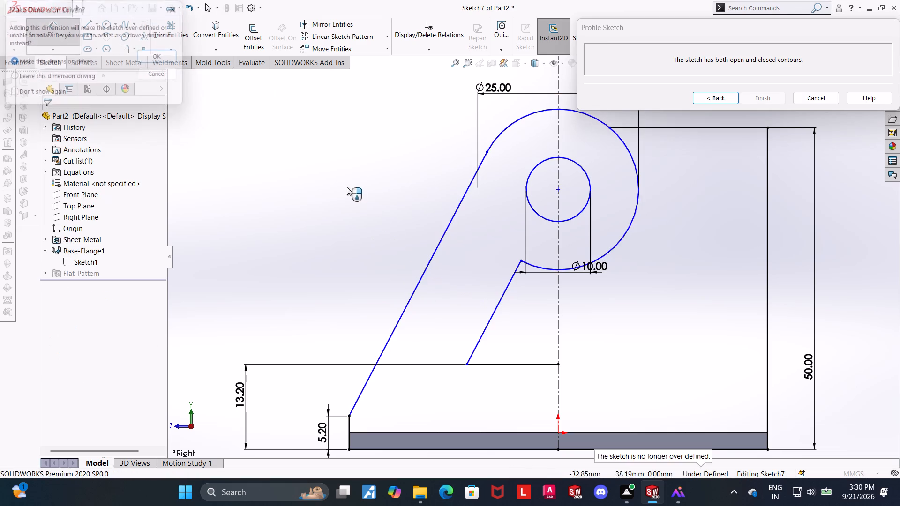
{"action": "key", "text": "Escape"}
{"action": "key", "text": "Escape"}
Delete the 13.20 mm height dimension of the short horizontal line above the base.
{"action": "scroll", "coordinate": [480, 313], "scroll_direction": "up", "scroll_amount": 3}
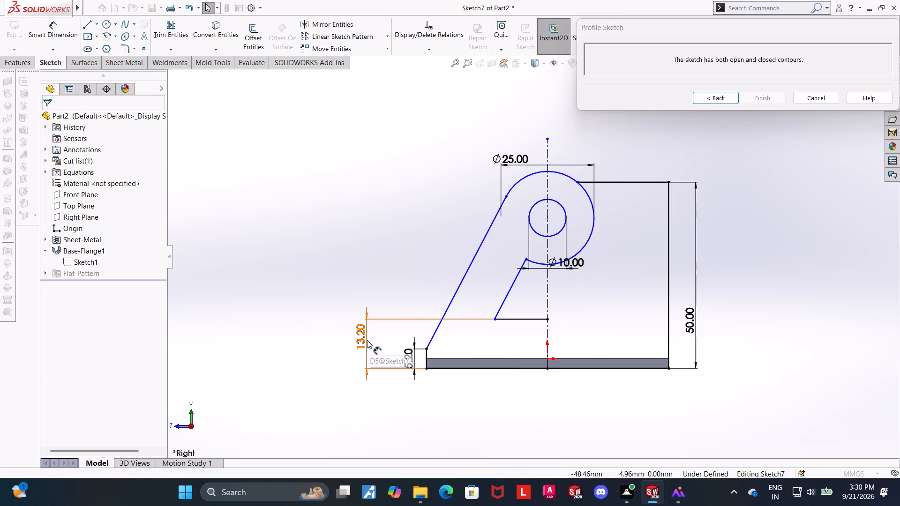
{"action": "right_click", "coordinate": [371, 339]}
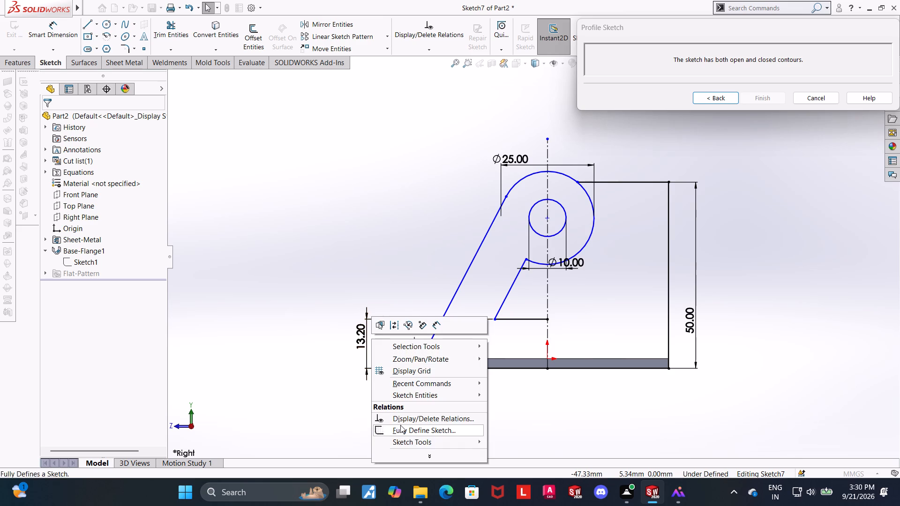
{"action": "left_click", "coordinate": [315, 359]}
{"action": "right_click", "coordinate": [359, 343]}
{"action": "left_click", "coordinate": [389, 393]}
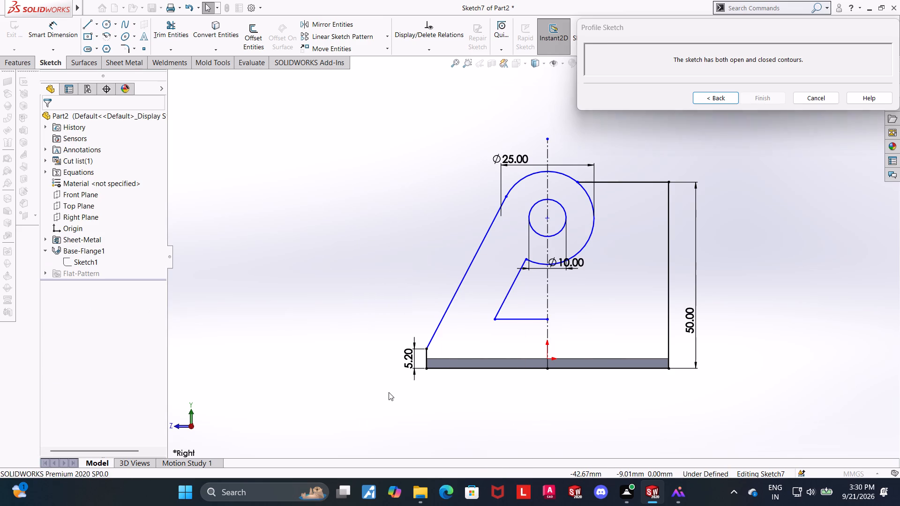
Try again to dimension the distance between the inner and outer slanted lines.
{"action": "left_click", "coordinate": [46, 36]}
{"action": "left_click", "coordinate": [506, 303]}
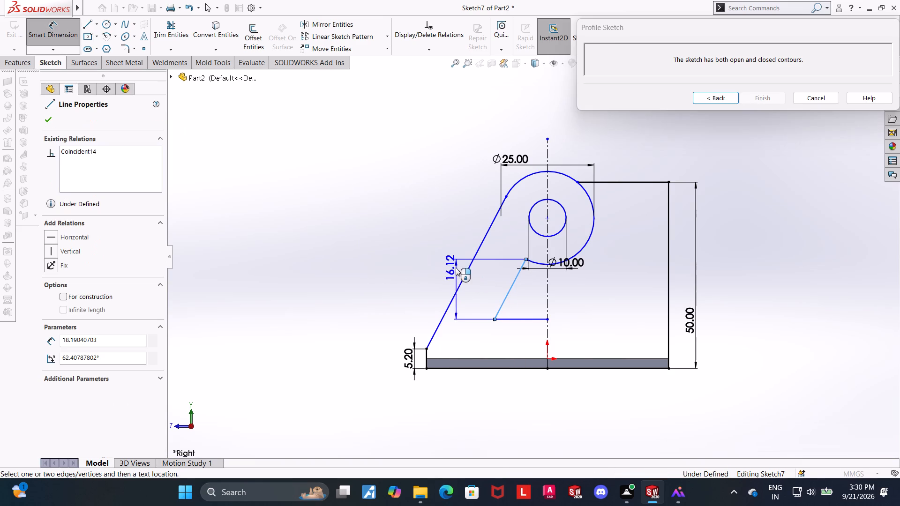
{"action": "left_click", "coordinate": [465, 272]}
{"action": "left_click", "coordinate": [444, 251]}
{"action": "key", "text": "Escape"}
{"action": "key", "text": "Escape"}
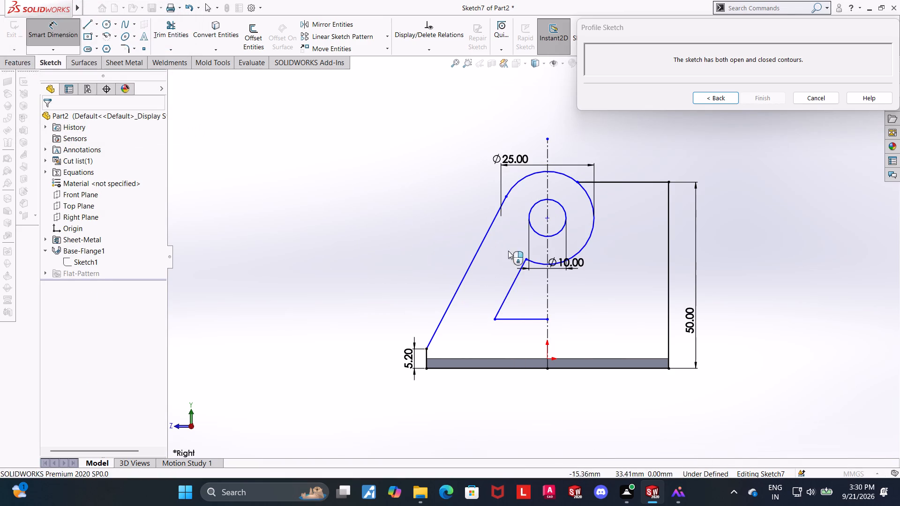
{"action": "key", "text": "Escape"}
Trim away the inner slanted line between the short horizontal line and the 25 mm arc.
{"action": "left_click", "coordinate": [176, 34]}
{"action": "left_click_drag", "start_coordinate": [524, 288], "coordinate": [501, 270]}
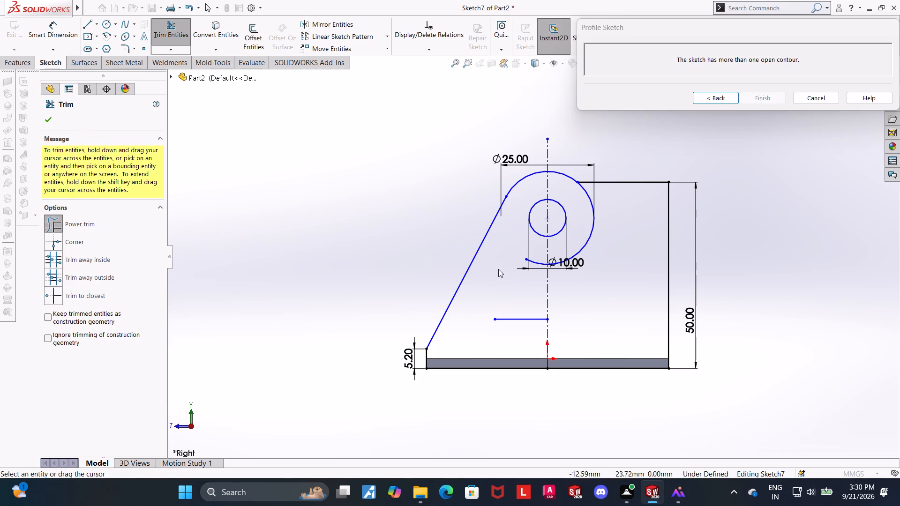
{"action": "key", "text": "Escape"}
{"action": "key", "text": "Escape"}
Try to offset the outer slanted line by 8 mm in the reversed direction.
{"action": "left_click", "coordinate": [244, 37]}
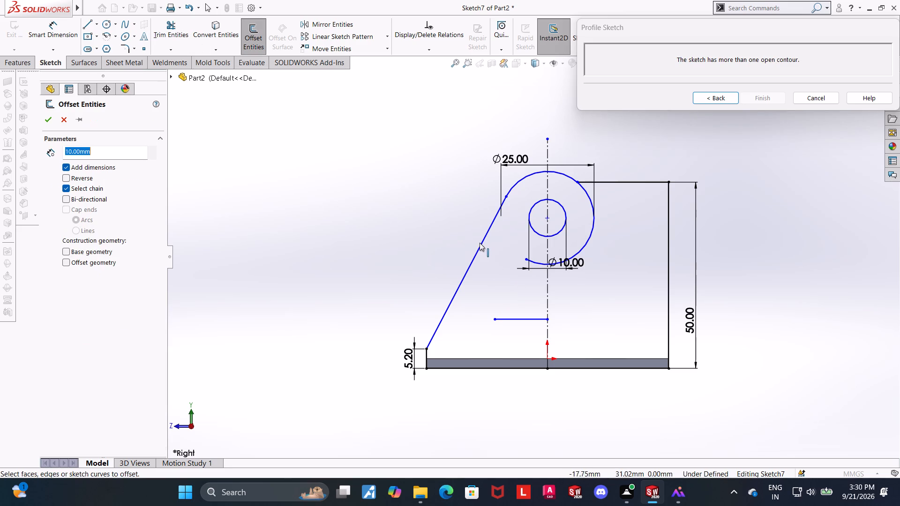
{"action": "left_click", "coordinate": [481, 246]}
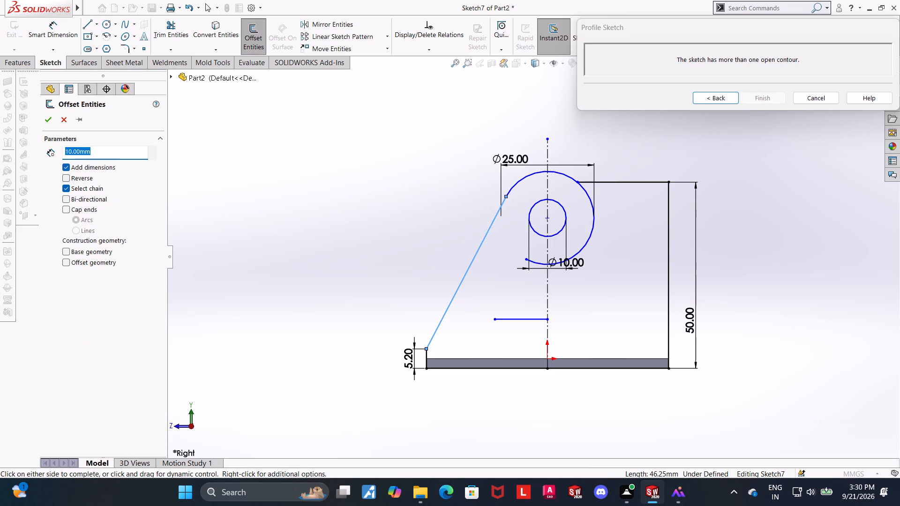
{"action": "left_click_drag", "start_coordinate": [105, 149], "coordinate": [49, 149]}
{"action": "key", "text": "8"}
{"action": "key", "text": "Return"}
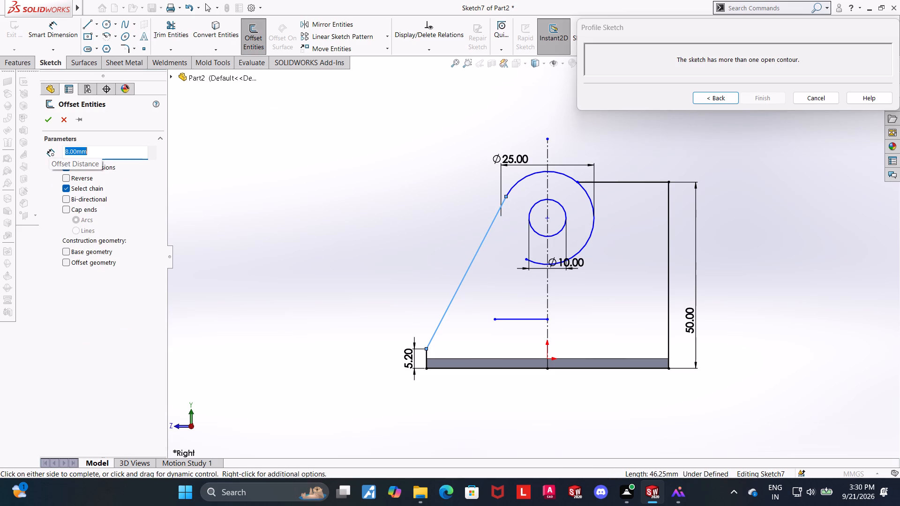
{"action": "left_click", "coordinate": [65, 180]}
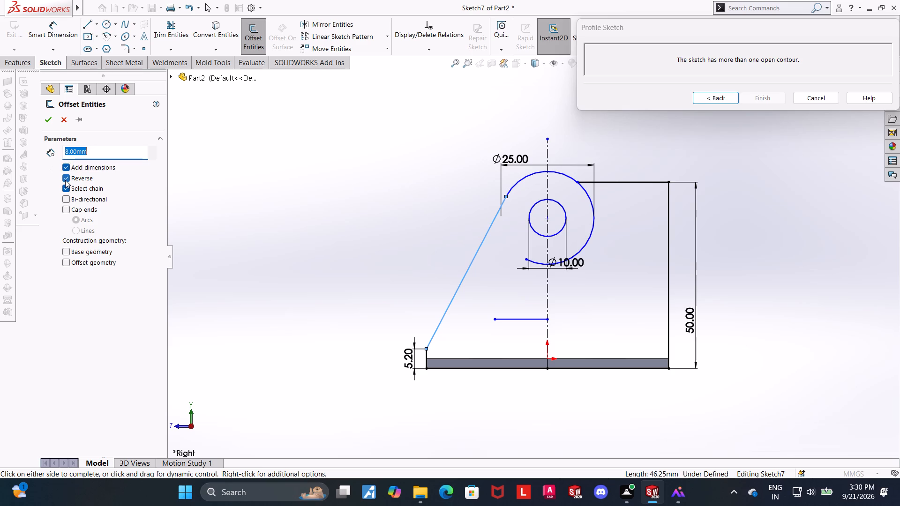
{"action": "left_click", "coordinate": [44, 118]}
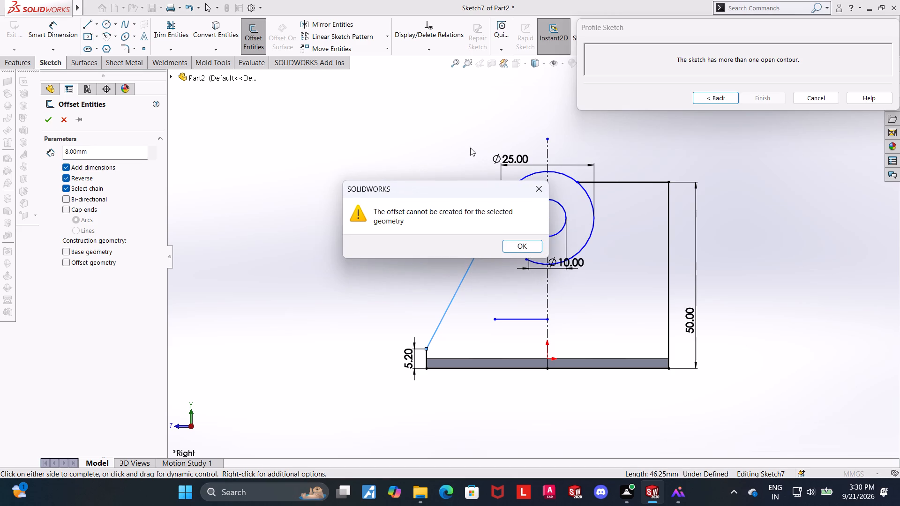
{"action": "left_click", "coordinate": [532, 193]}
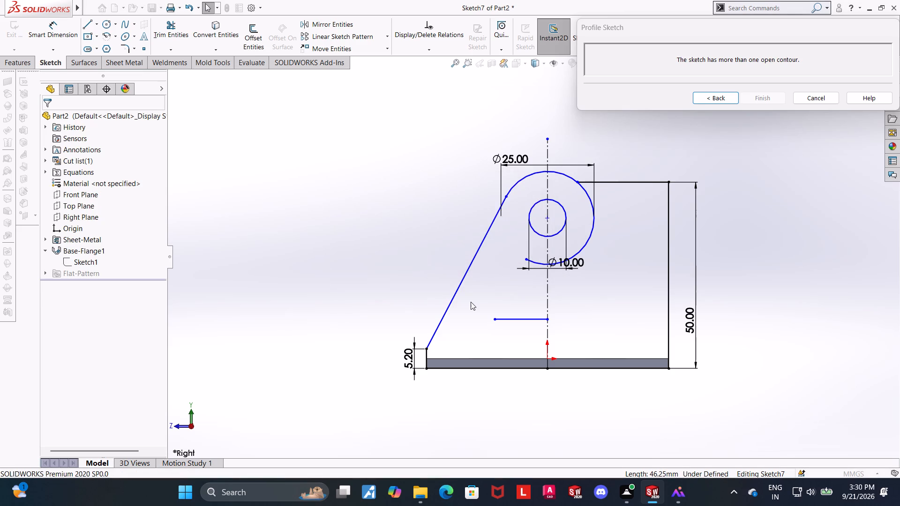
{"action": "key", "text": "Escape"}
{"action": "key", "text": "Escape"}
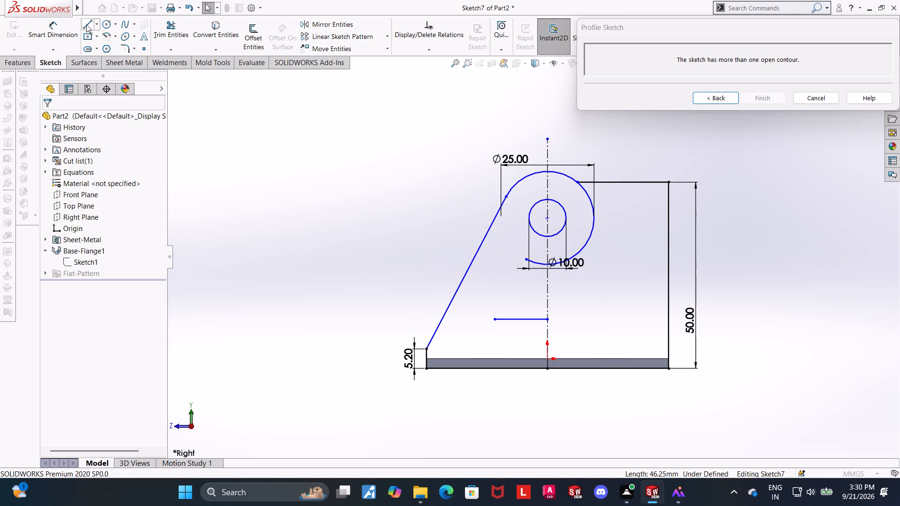
Sketch an inner slanted line about 32 mm long, parallel to the outer one, from level with its lower end into the 25 mm arc.
{"action": "left_click", "coordinate": [84, 24]}
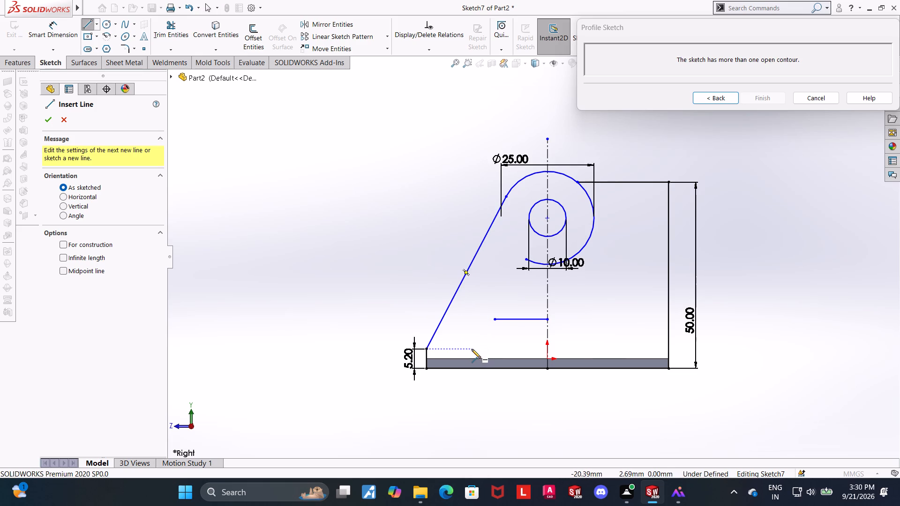
{"action": "left_click", "coordinate": [472, 349]}
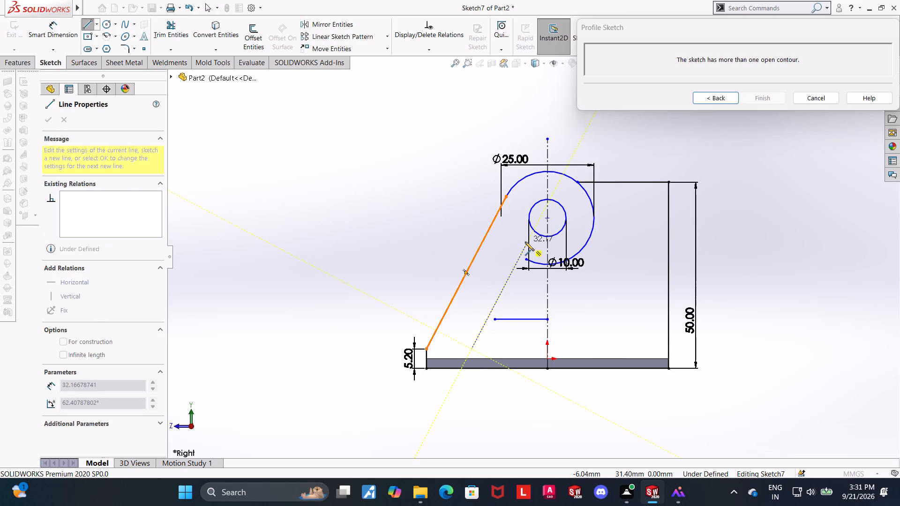
{"action": "left_click", "coordinate": [525, 242]}
{"action": "key", "text": "Escape"}
{"action": "key", "text": "Escape"}
{"action": "key", "text": "Escape"}
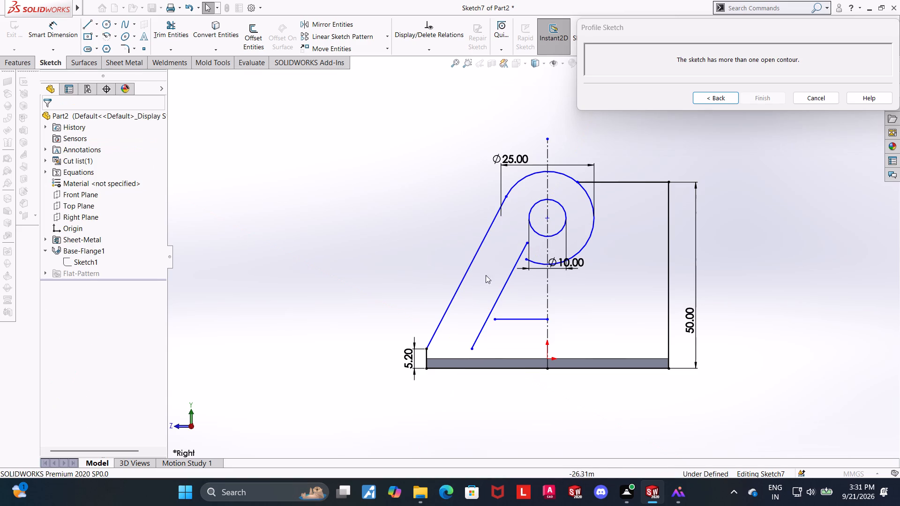
Apply a parallel relation between the outer slanted line and the new inner slanted line.
{"action": "left_click", "coordinate": [472, 266]}
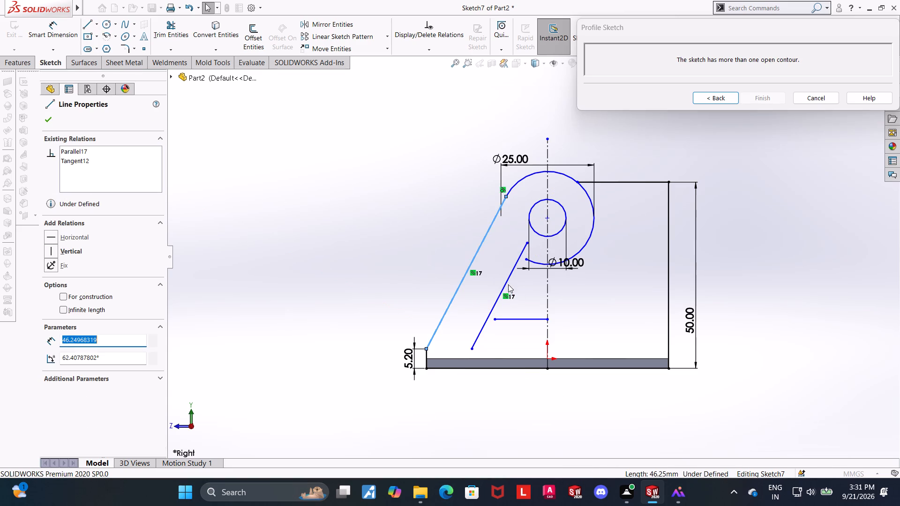
{"action": "left_click", "coordinate": [505, 283], "text": "ctrl"}
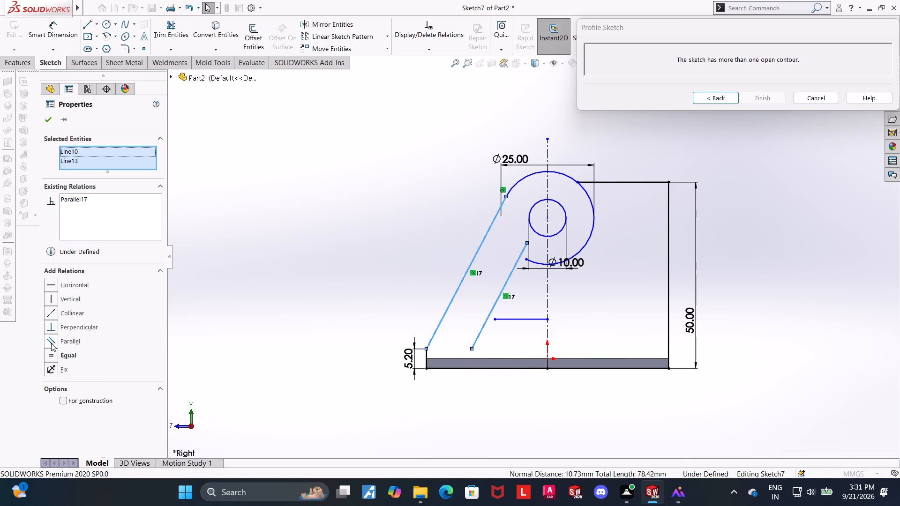
{"action": "left_click", "coordinate": [51, 343]}
{"action": "left_click", "coordinate": [49, 121]}
{"action": "key", "text": "Escape"}
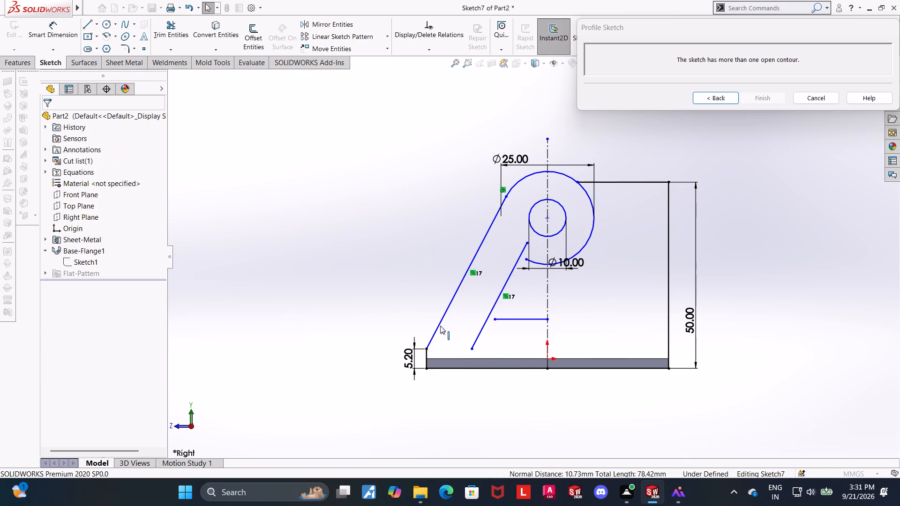
{"action": "key", "text": "Escape"}
Dimension the inner slanted line's lower endpoint at 13.2 mm above the bottom edge of the base.
{"action": "left_click", "coordinate": [64, 19]}
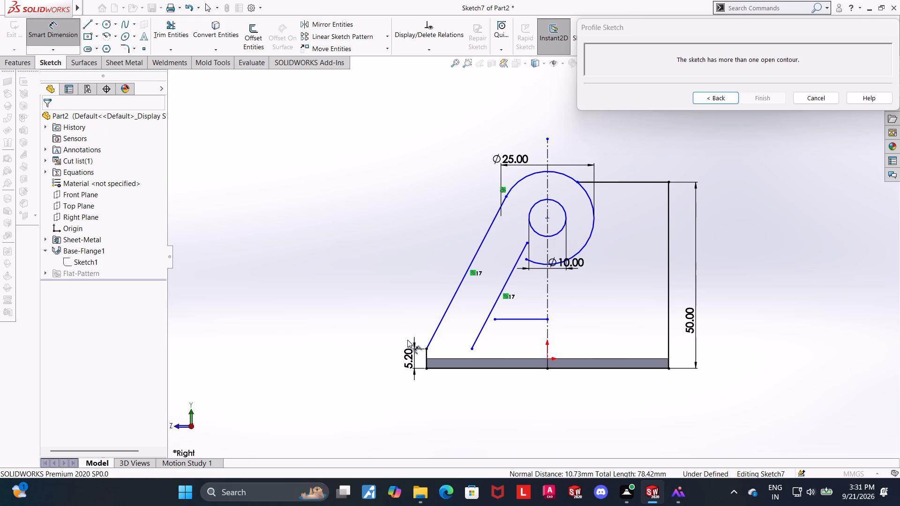
{"action": "left_click", "coordinate": [473, 350], "text": "ctrl"}
{"action": "left_click", "coordinate": [473, 368], "text": "ctrl"}
{"action": "left_click", "coordinate": [365, 341]}
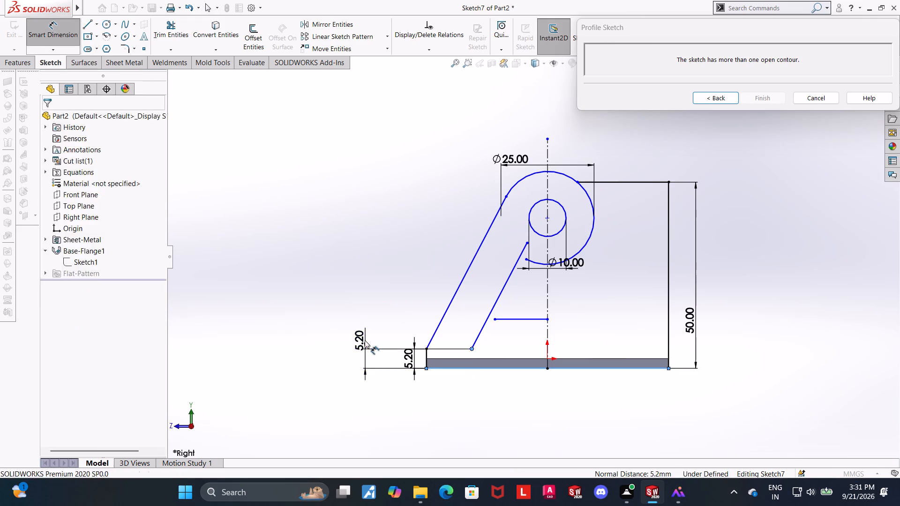
{"action": "type", "text": "13.5"}
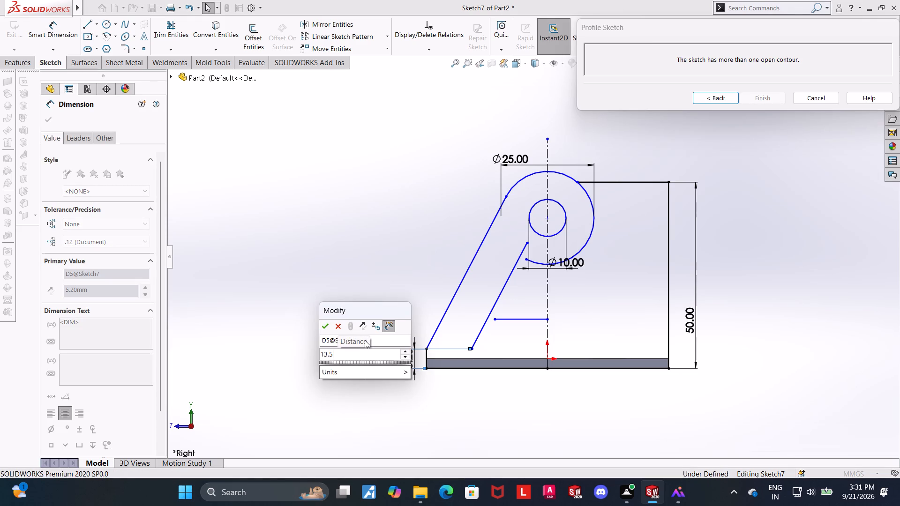
{"action": "key", "text": "BackSpace"}
{"action": "key", "text": "2"}
{"action": "key", "text": "Return"}
{"action": "key", "text": "Escape"}
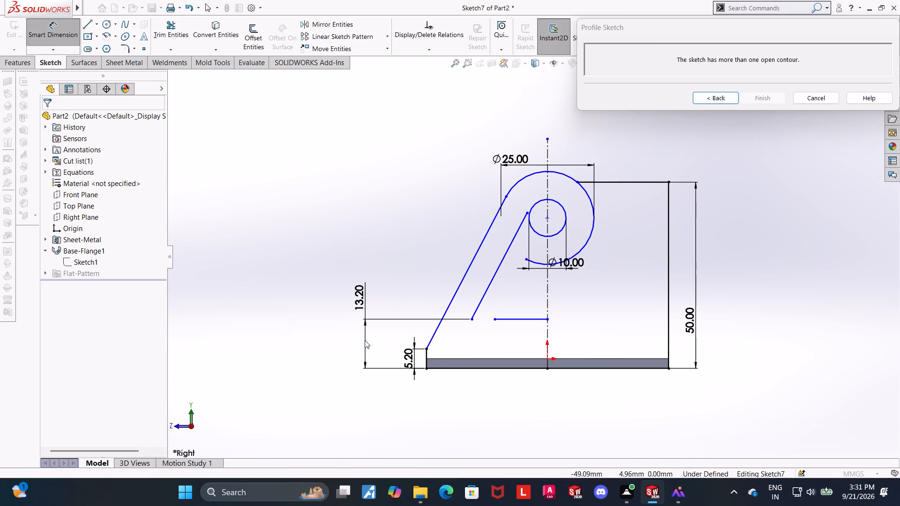
{"action": "key", "text": "Escape"}
Merge the free endpoint of the short horizontal line with the inner slanted line's lower endpoint.
{"action": "left_click", "coordinate": [494, 319]}
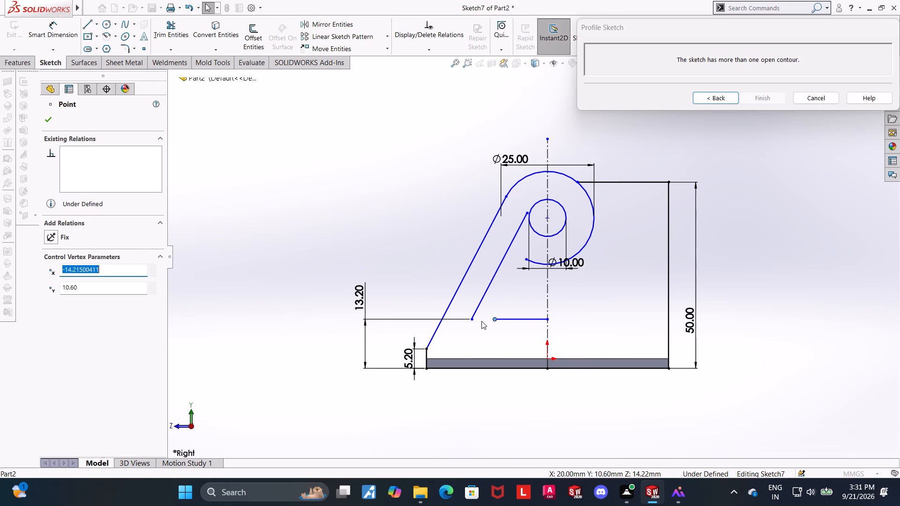
{"action": "left_click", "coordinate": [474, 321], "text": "ctrl"}
{"action": "left_click", "coordinate": [55, 330]}
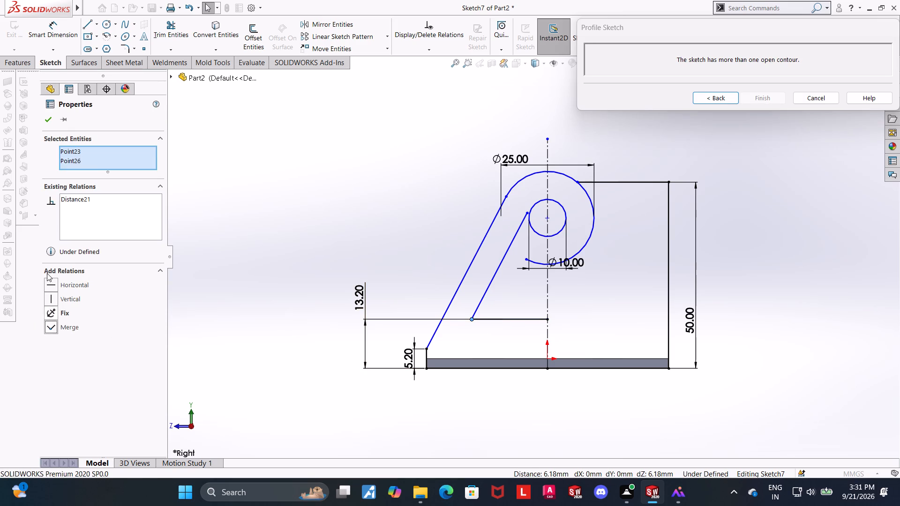
{"action": "left_click", "coordinate": [46, 119]}
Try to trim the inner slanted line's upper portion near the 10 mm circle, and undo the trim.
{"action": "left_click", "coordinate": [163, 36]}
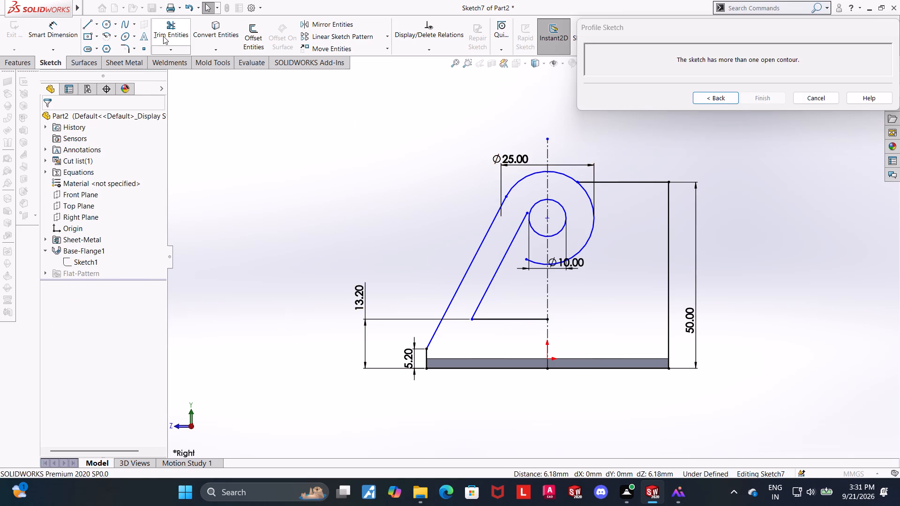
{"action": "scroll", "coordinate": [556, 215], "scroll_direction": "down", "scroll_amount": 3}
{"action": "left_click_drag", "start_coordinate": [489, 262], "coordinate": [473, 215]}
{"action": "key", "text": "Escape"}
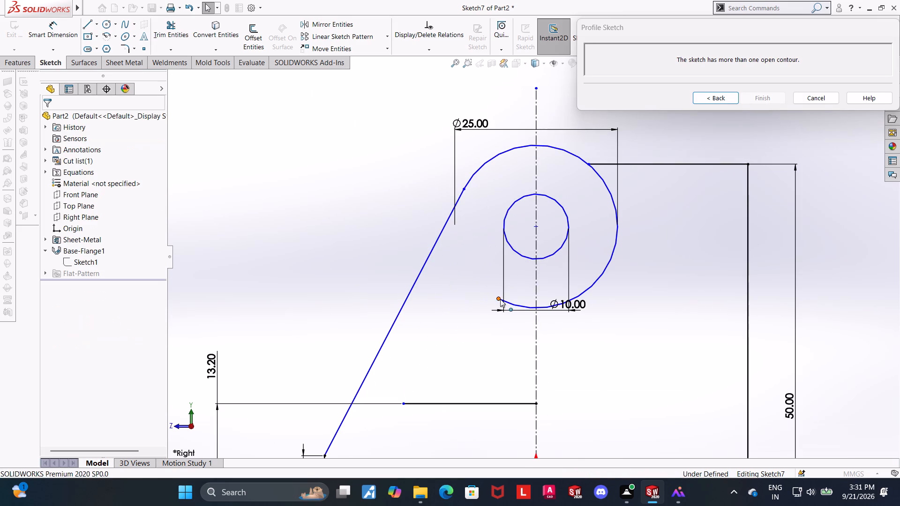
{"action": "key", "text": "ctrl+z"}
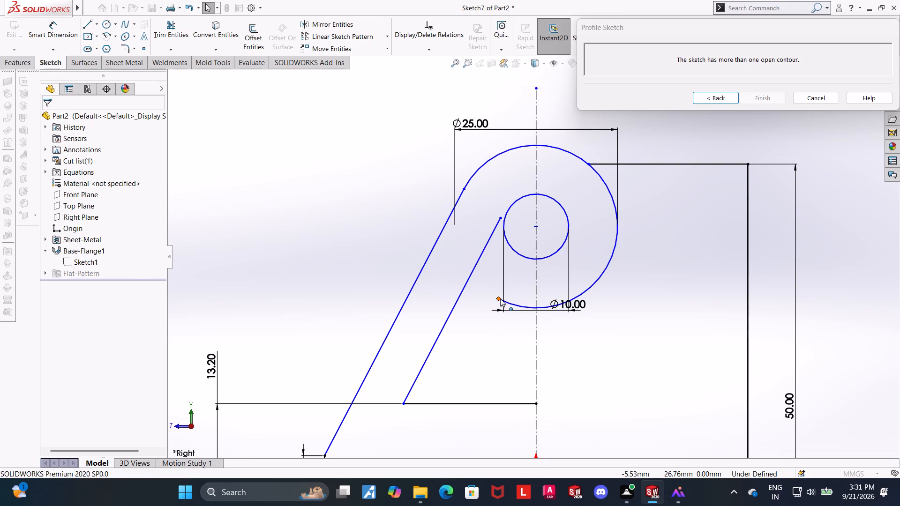
Make the open lower endpoint of the 25 mm arc coincident with the inner slanted line.
{"action": "left_click", "coordinate": [500, 298]}
{"action": "left_click", "coordinate": [474, 269], "text": "ctrl"}
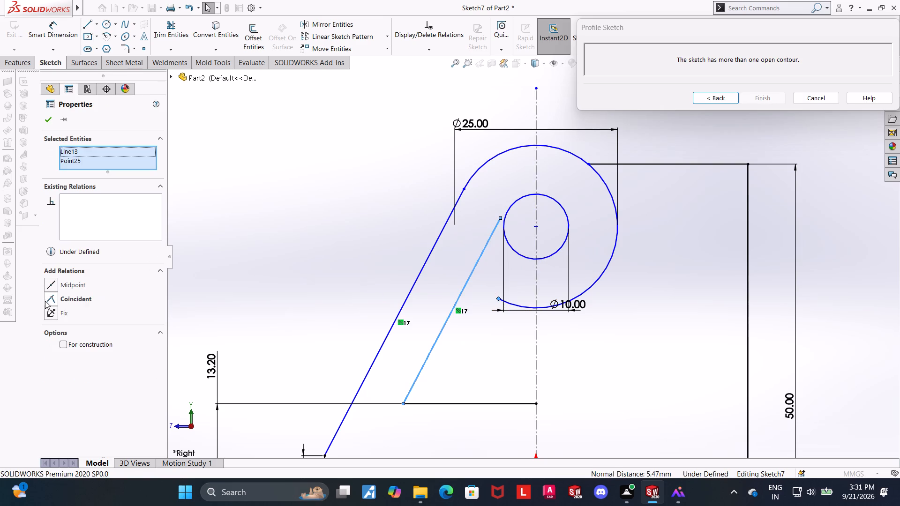
{"action": "left_click", "coordinate": [48, 301]}
{"action": "left_click", "coordinate": [45, 122]}
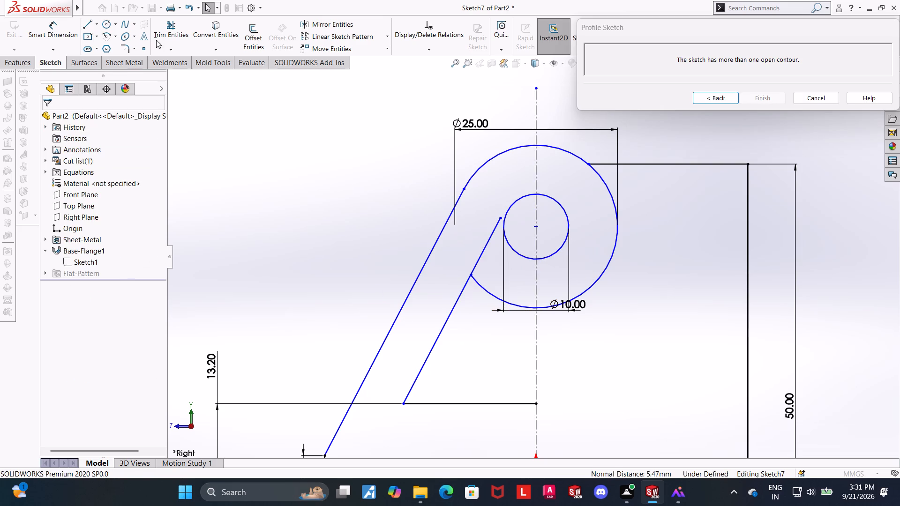
Trim the part of the inner slanted line that extends inside the 25 mm arc.
{"action": "left_click", "coordinate": [160, 23]}
{"action": "left_click_drag", "start_coordinate": [492, 250], "coordinate": [479, 210]}
{"action": "scroll", "coordinate": [469, 228], "scroll_direction": "up", "scroll_amount": 4}
{"action": "key", "text": "Escape"}
{"action": "key", "text": "Escape"}
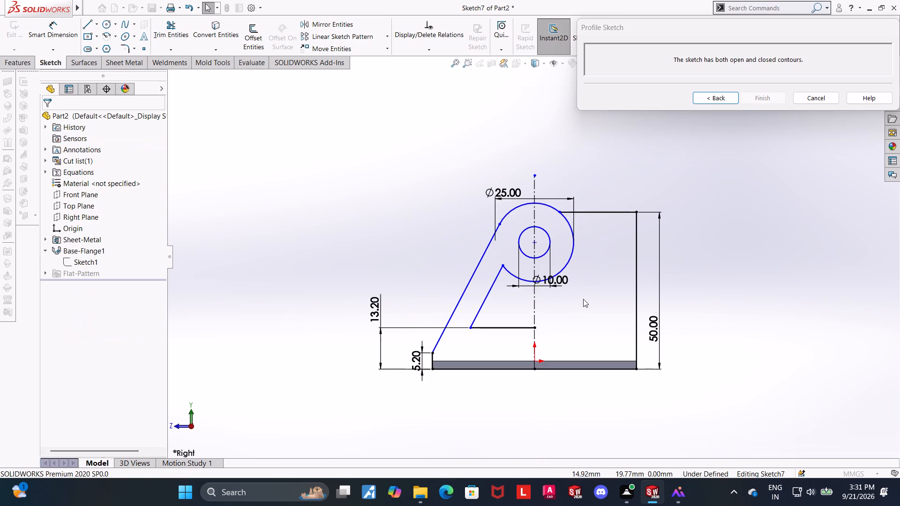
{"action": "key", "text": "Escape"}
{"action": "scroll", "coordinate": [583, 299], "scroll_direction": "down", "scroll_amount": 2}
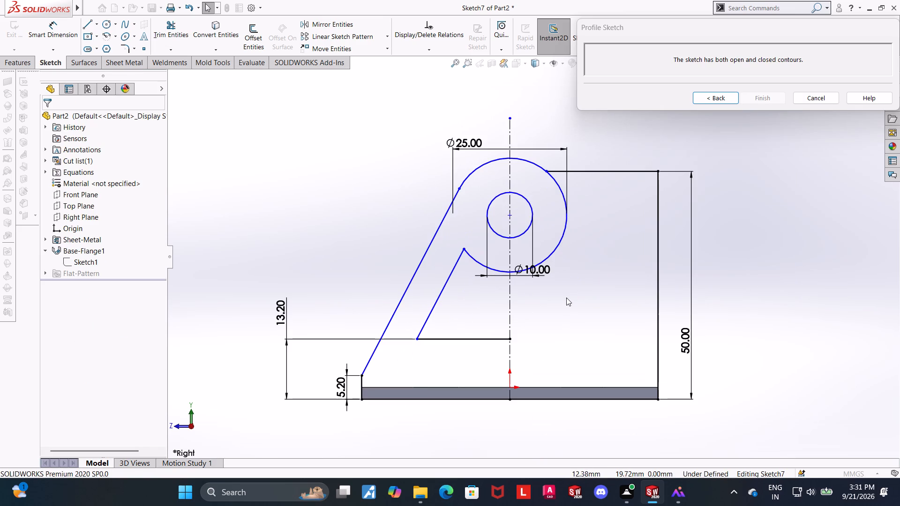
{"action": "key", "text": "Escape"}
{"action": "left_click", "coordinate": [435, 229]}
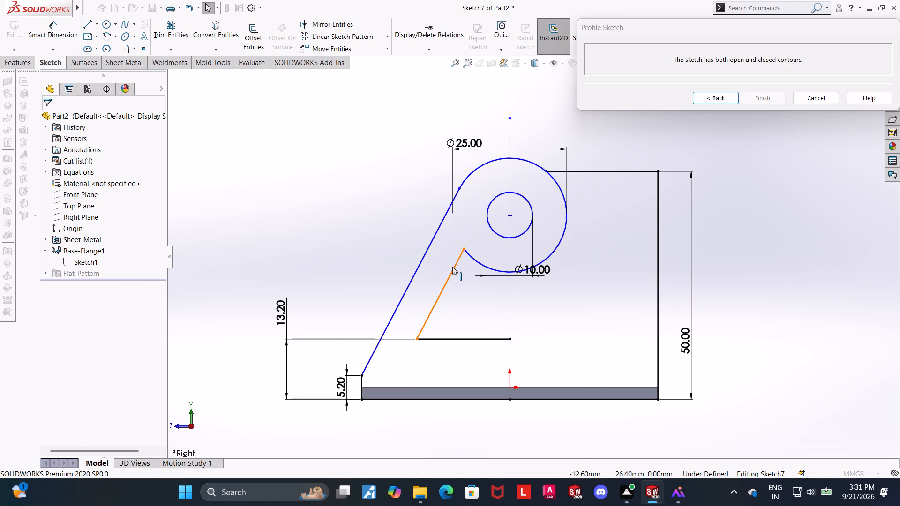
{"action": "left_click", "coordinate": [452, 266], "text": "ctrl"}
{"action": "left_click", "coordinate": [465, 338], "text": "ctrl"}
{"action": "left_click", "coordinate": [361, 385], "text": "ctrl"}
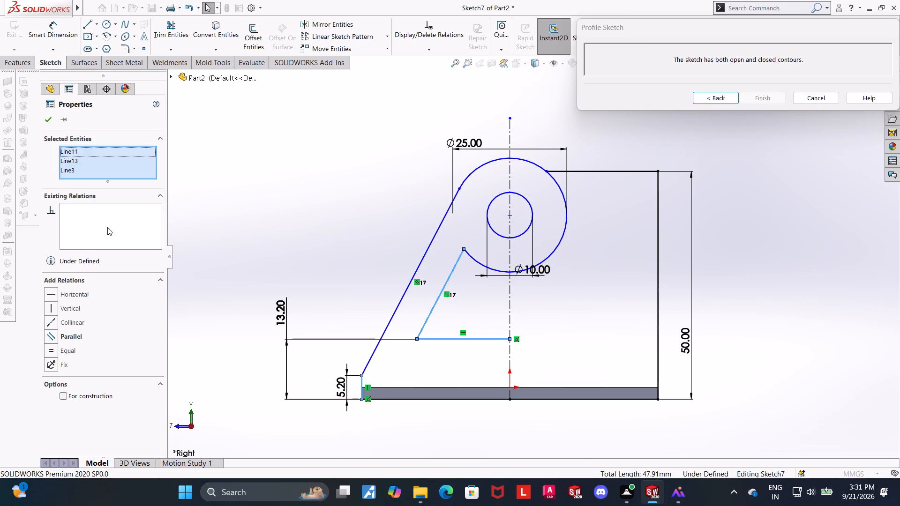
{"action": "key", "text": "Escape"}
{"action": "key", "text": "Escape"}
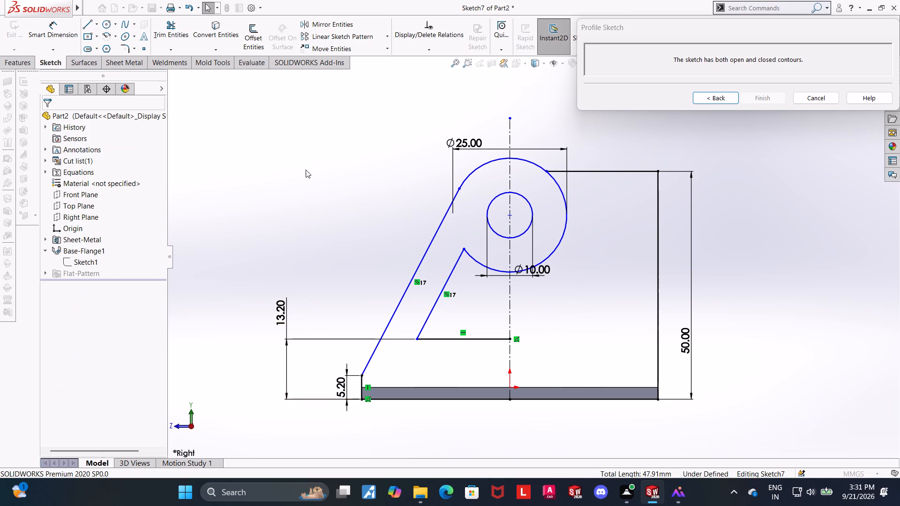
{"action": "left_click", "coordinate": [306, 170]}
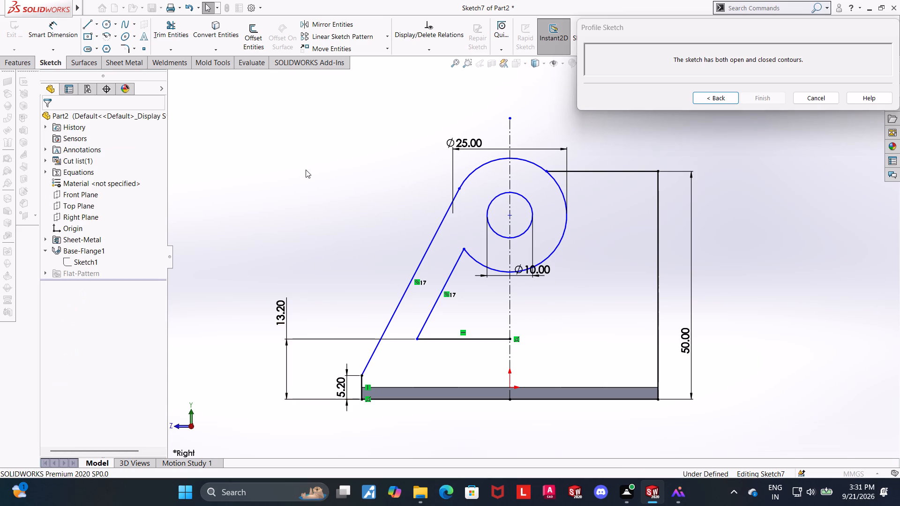
Dimension the spacing between the outer and inner slanted lines and set it to 8 mm.
{"action": "left_click", "coordinate": [62, 37]}
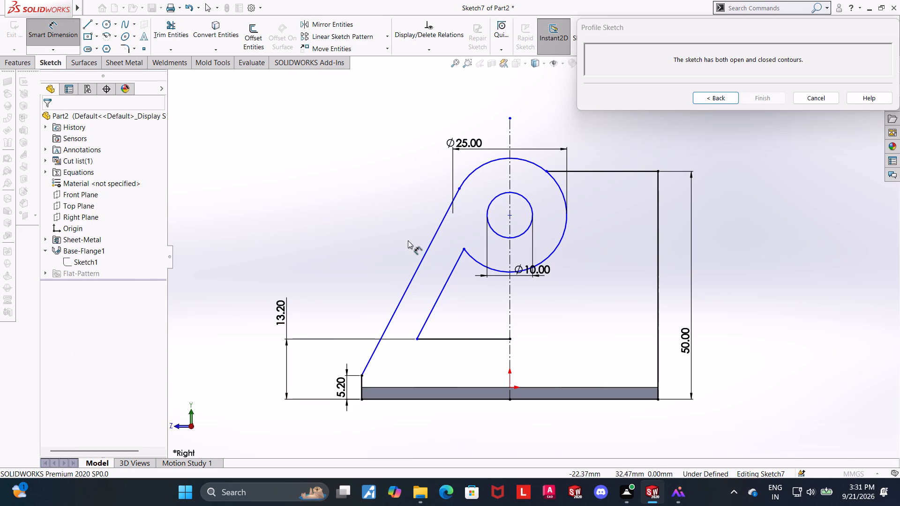
{"action": "left_click", "coordinate": [445, 288]}
{"action": "left_click", "coordinate": [417, 274]}
{"action": "left_click", "coordinate": [389, 246]}
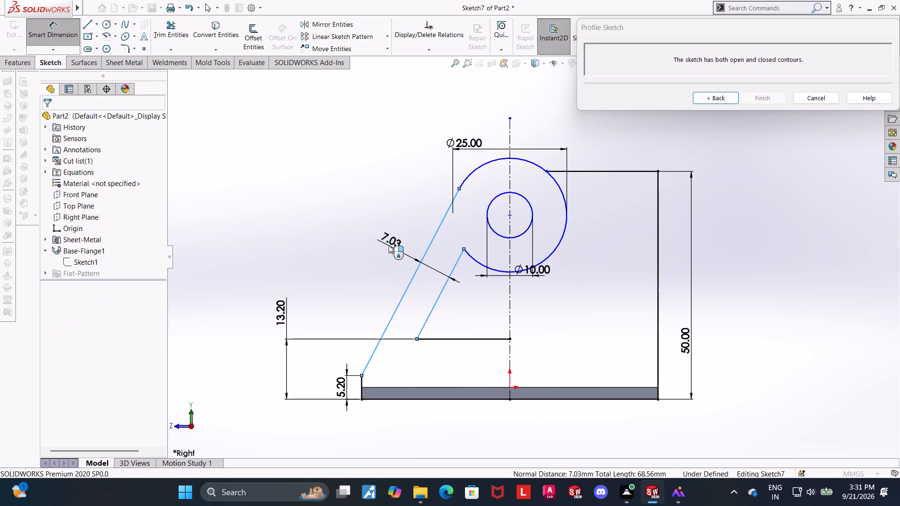
{"action": "key", "text": "8"}
{"action": "key", "text": "Return"}
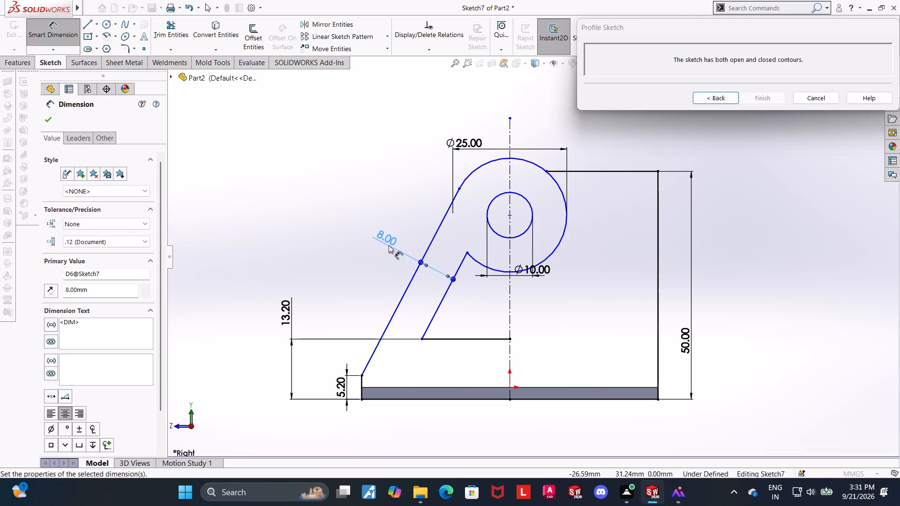
{"action": "key", "text": "Escape"}
{"action": "key", "text": "Escape"}
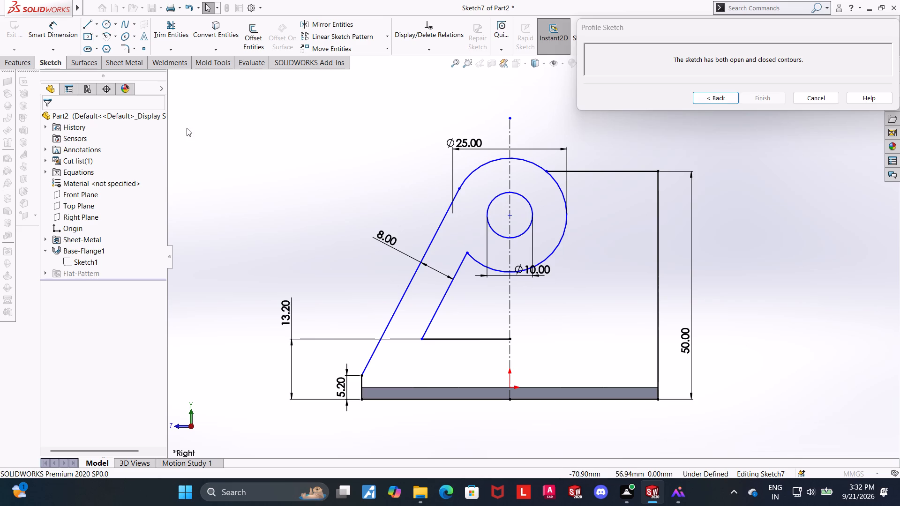
Draw a horizontal centerline about 26 mm long outward from the top of the 25 mm arc.
{"action": "left_click", "coordinate": [42, 36]}
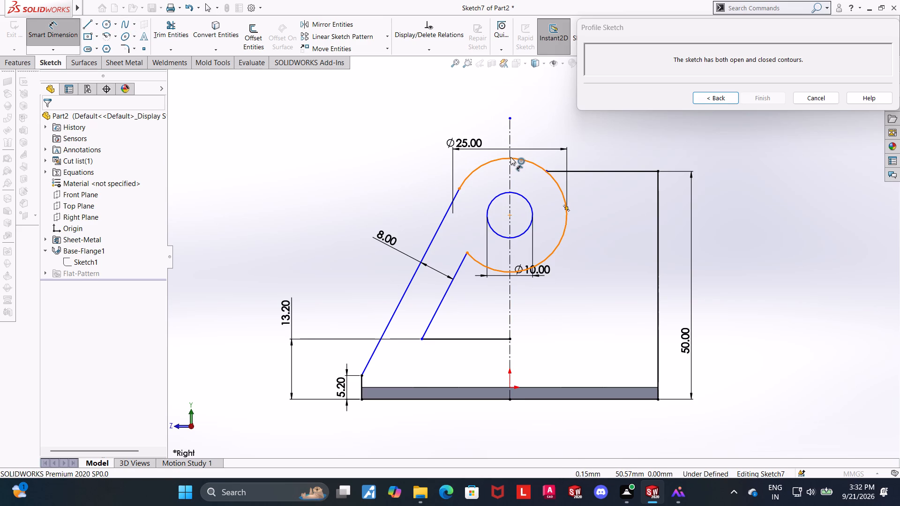
{"action": "key", "text": "Escape"}
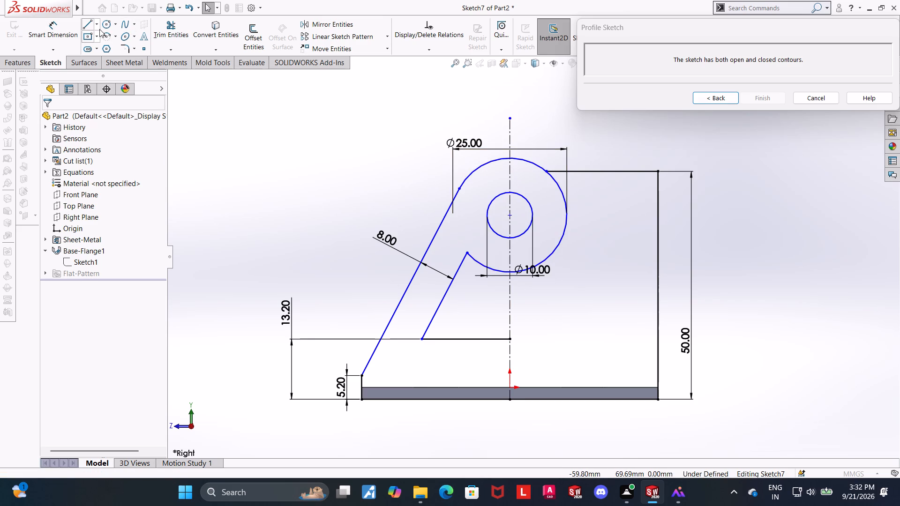
{"action": "left_click", "coordinate": [97, 25]}
{"action": "left_click", "coordinate": [100, 41]}
{"action": "key", "text": "Escape"}
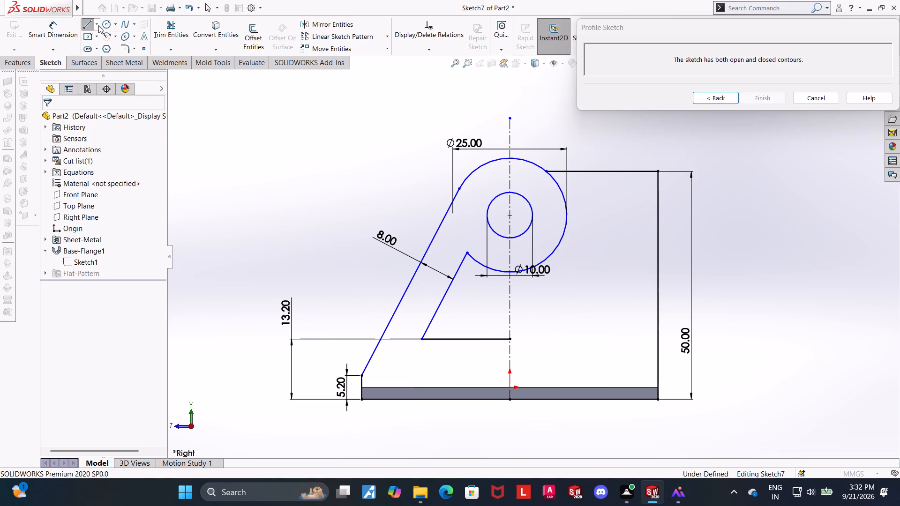
{"action": "left_click", "coordinate": [98, 25]}
{"action": "left_click", "coordinate": [103, 46]}
{"action": "left_click", "coordinate": [509, 157]}
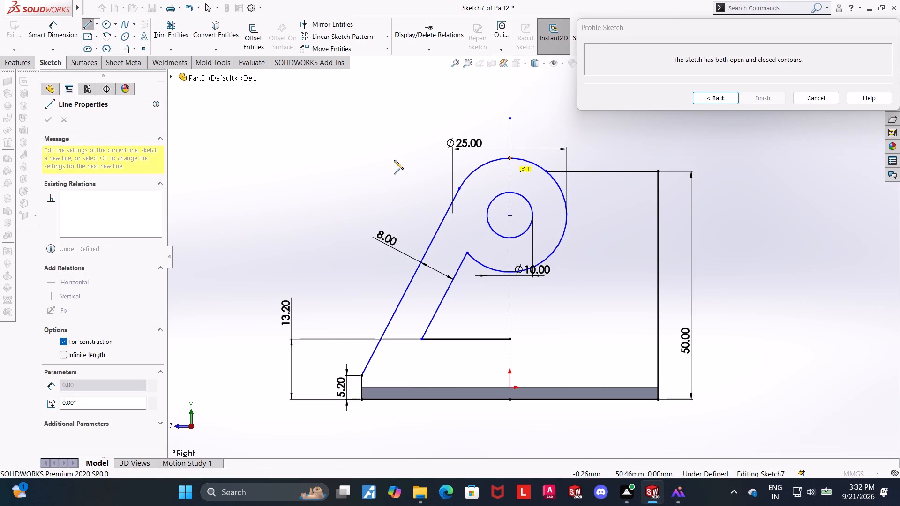
{"action": "left_click", "coordinate": [391, 157]}
{"action": "key", "text": "Escape"}
{"action": "key", "text": "Escape"}
{"action": "key", "text": "Escape"}
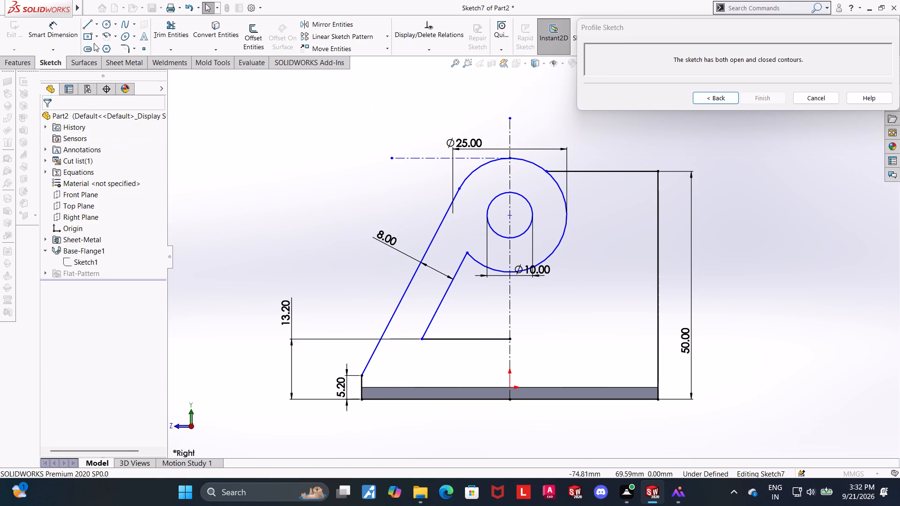
Dimension the height from the base's bottom line to the horizontal centerline and set it to 50 mm.
{"action": "left_click", "coordinate": [52, 33]}
{"action": "left_click", "coordinate": [425, 162]}
{"action": "left_click", "coordinate": [425, 159]}
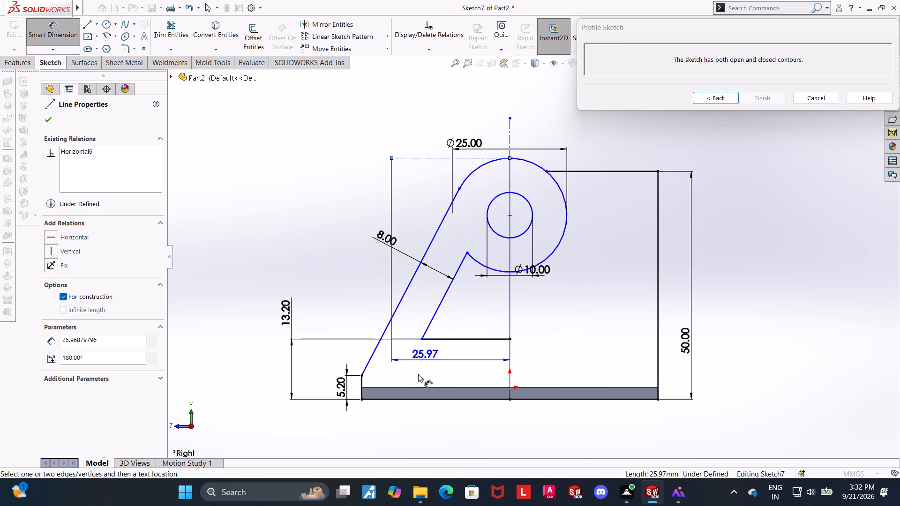
{"action": "left_click", "coordinate": [410, 399]}
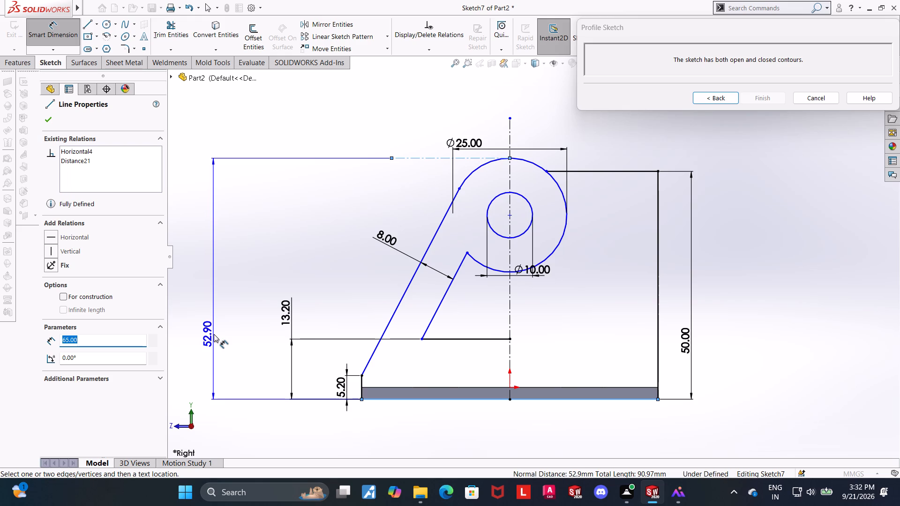
{"action": "double_click", "coordinate": [214, 334]}
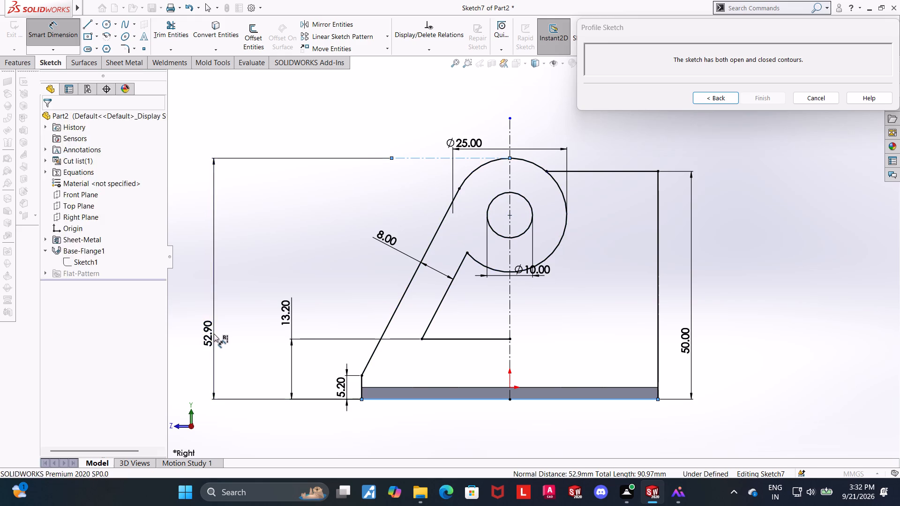
{"action": "type", "text": "50"}
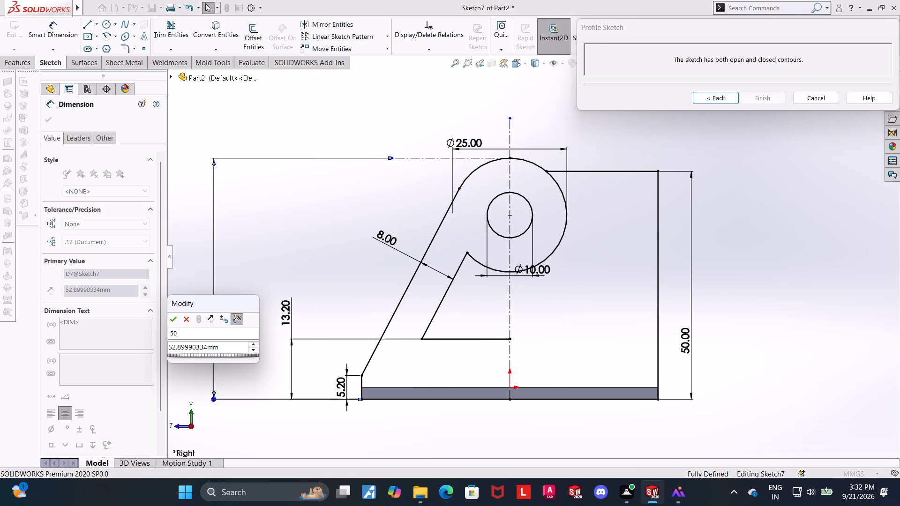
{"action": "key", "text": "Return"}
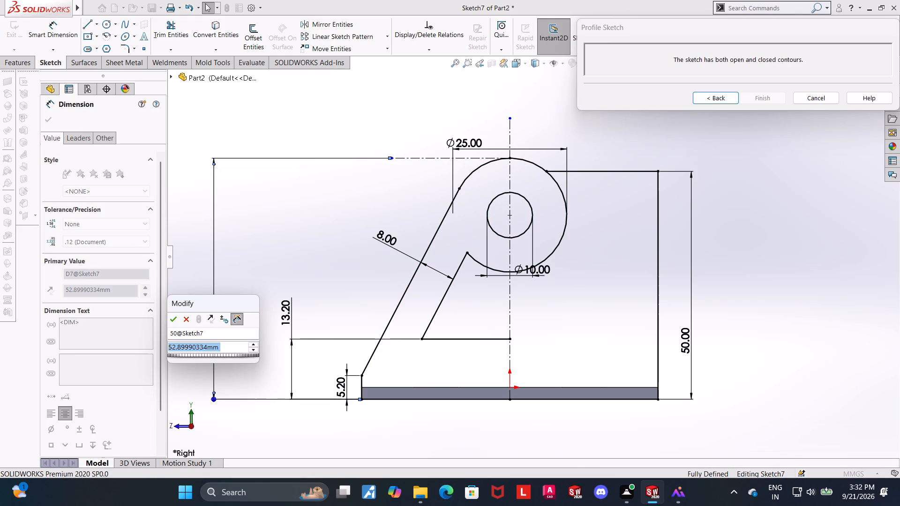
{"action": "type", "text": "50"}
{"action": "key", "text": "Return"}
{"action": "key", "text": "Escape"}
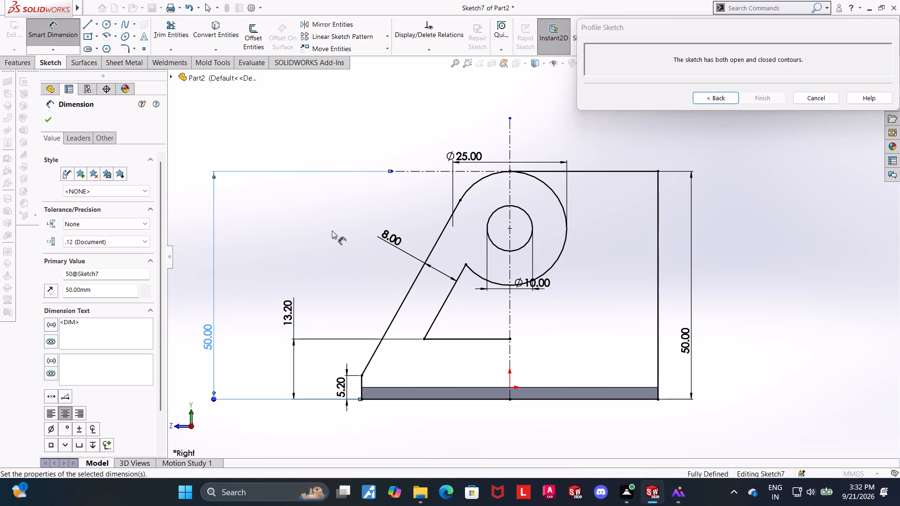
{"action": "left_click", "coordinate": [35, 39]}
Mirror the outer and inner slanted lines, the short horizontal line and the 5.2 mm vertical line about the vertical centerline.
{"action": "left_click", "coordinate": [345, 26]}
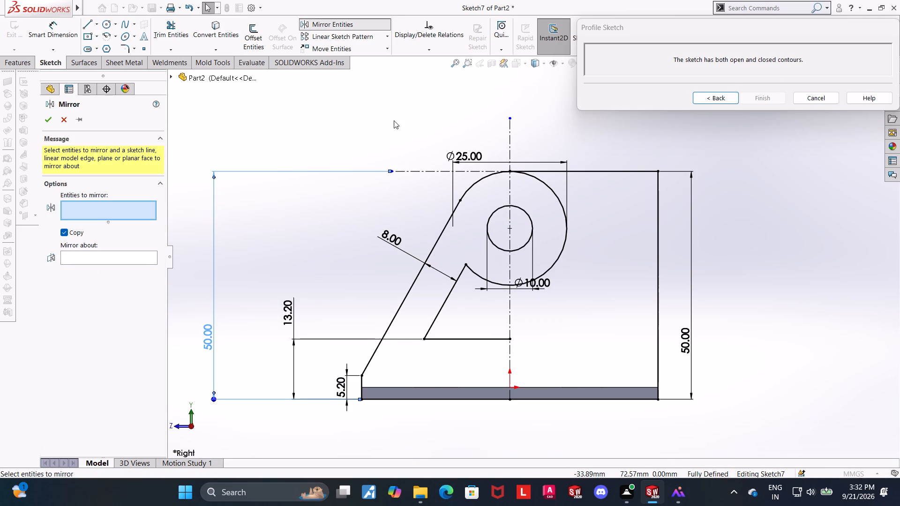
{"action": "left_click", "coordinate": [433, 246]}
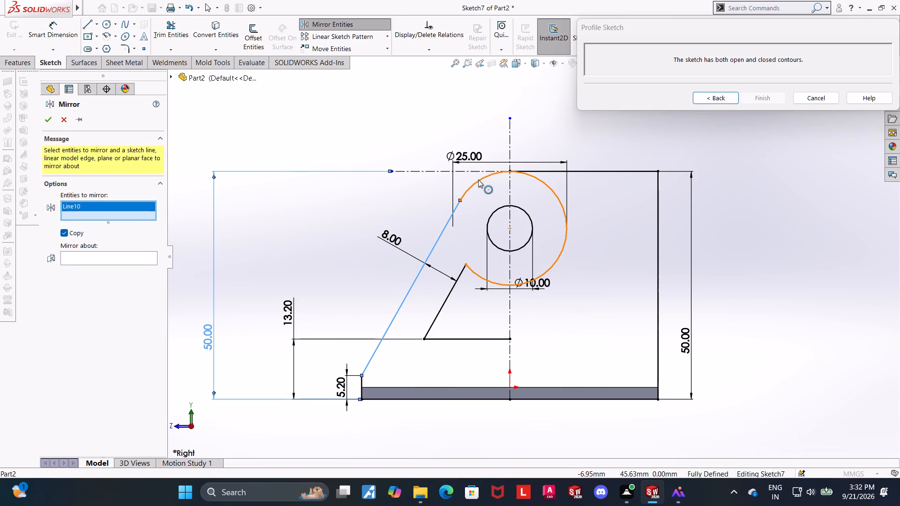
{"action": "left_click", "coordinate": [445, 304], "text": "ctrl"}
{"action": "left_click", "coordinate": [454, 340], "text": "ctrl"}
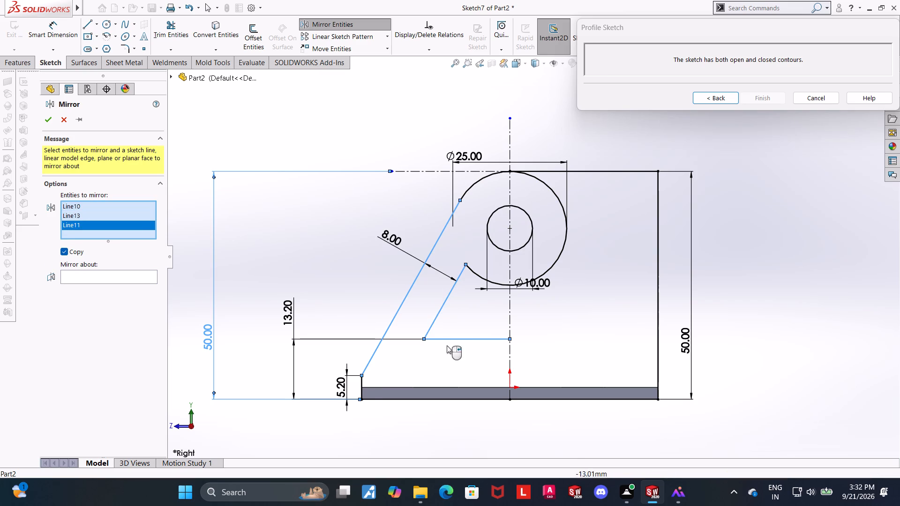
{"action": "left_click", "coordinate": [362, 383], "text": "ctrl"}
{"action": "left_click", "coordinate": [96, 284]}
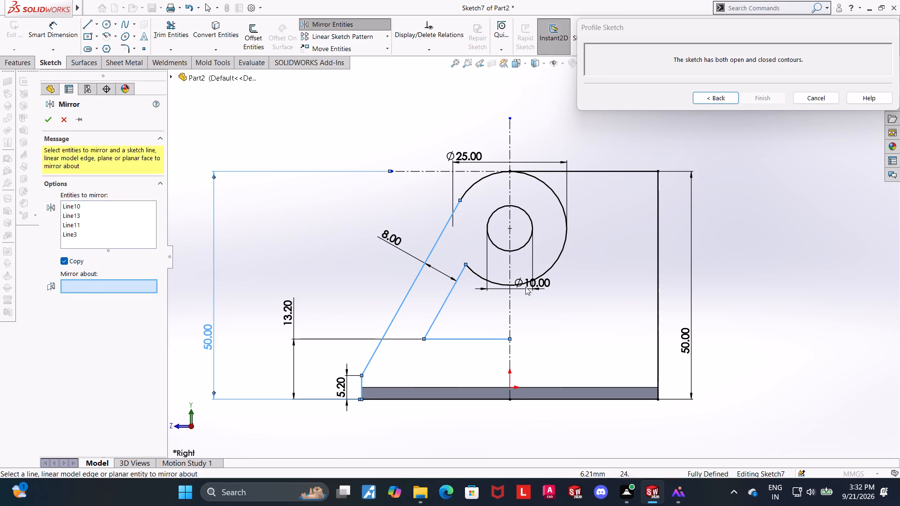
{"action": "left_click", "coordinate": [508, 297]}
{"action": "left_click", "coordinate": [52, 120]}
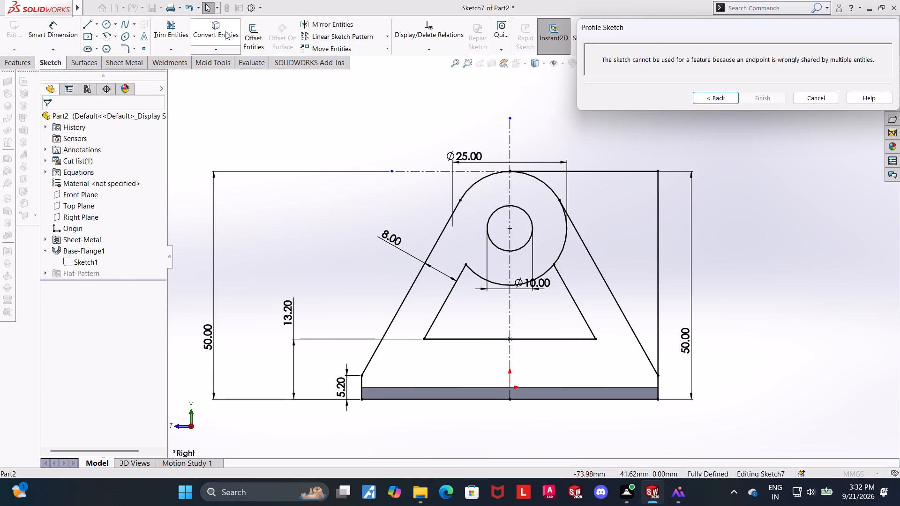
Trim the portion of the 25 mm arc between the mirrored outer and inner slanted lines.
{"action": "left_click", "coordinate": [162, 24]}
{"action": "left_click_drag", "start_coordinate": [577, 268], "coordinate": [566, 248]}
{"action": "left_click_drag", "start_coordinate": [575, 260], "coordinate": [554, 223]}
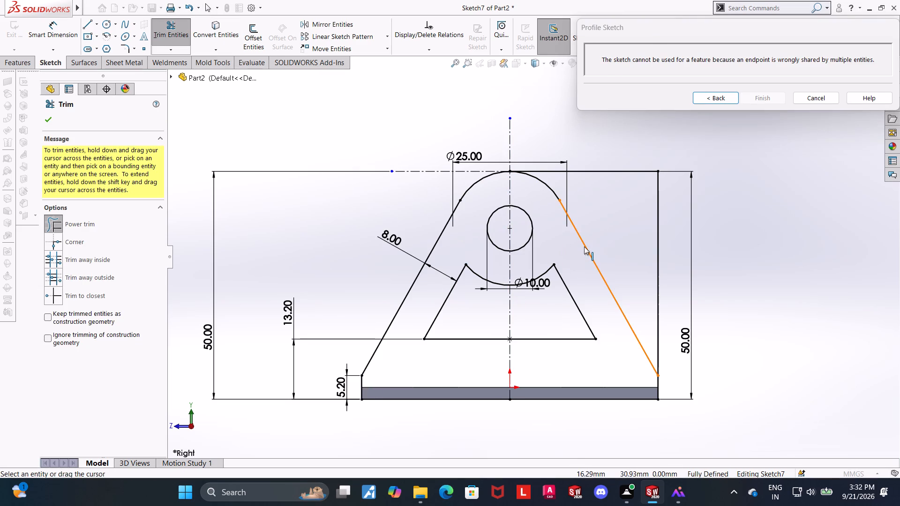
{"action": "scroll", "coordinate": [562, 288], "scroll_direction": "down", "scroll_amount": 1}
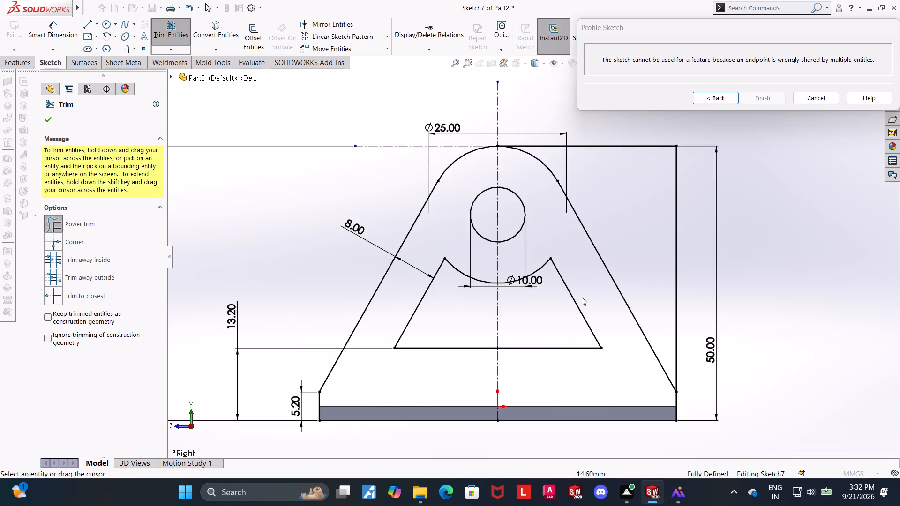
{"action": "scroll", "coordinate": [583, 297], "scroll_direction": "up", "scroll_amount": 2}
{"action": "key", "text": "Escape"}
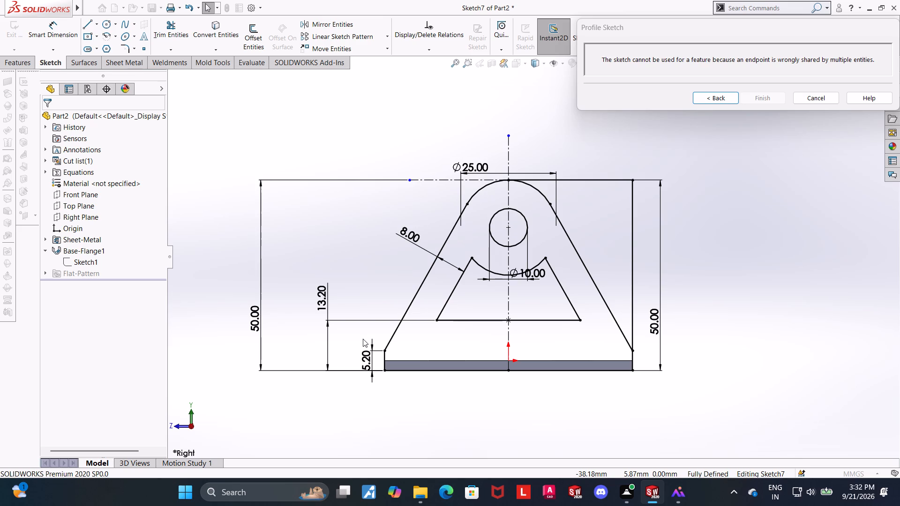
Delete the original 50 mm height dimension on the full-height vertical line of the flange outline.
{"action": "right_click", "coordinate": [658, 311]}
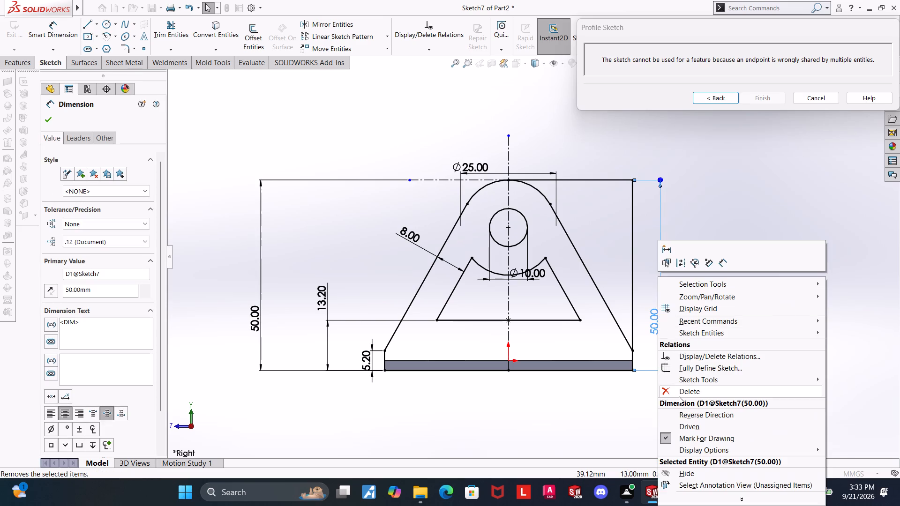
{"action": "left_click", "coordinate": [679, 396]}
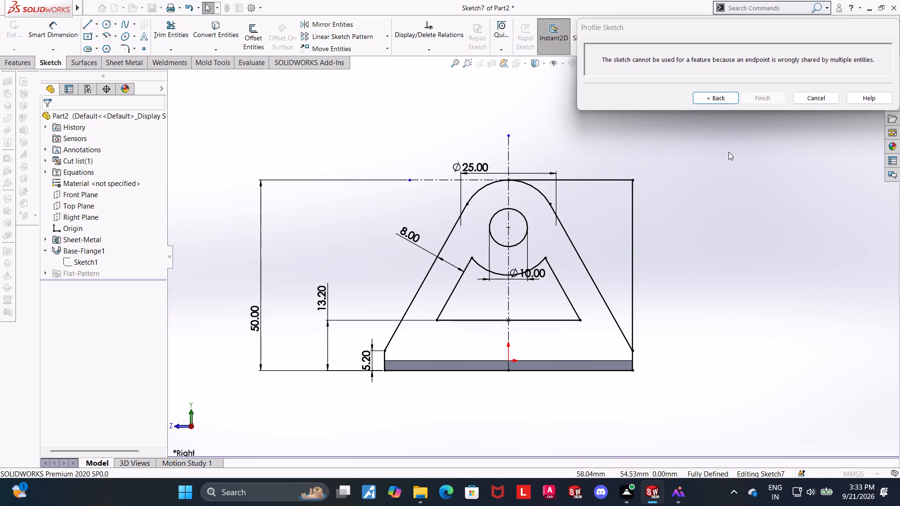
Return from the profile sketch to the edge flange settings, try the Material Outside flange position and switch back to Material Inside.
{"action": "left_click", "coordinate": [715, 100]}
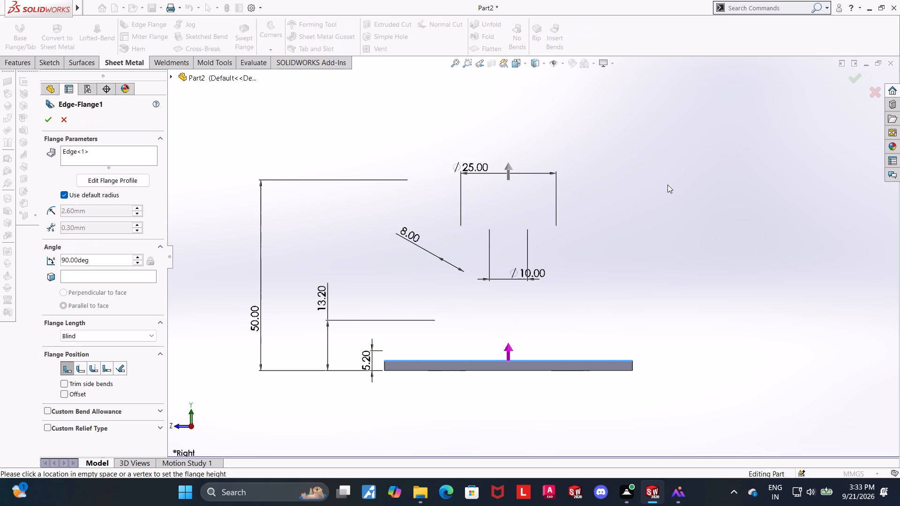
{"action": "middle_click_drag", "start_coordinate": [711, 171], "coordinate": [702, 238]}
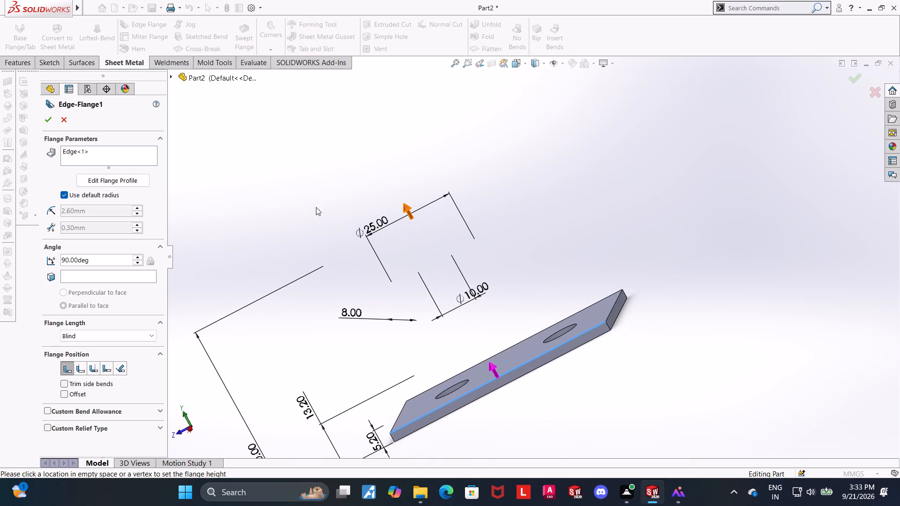
{"action": "left_click", "coordinate": [78, 370]}
{"action": "left_click", "coordinate": [67, 369]}
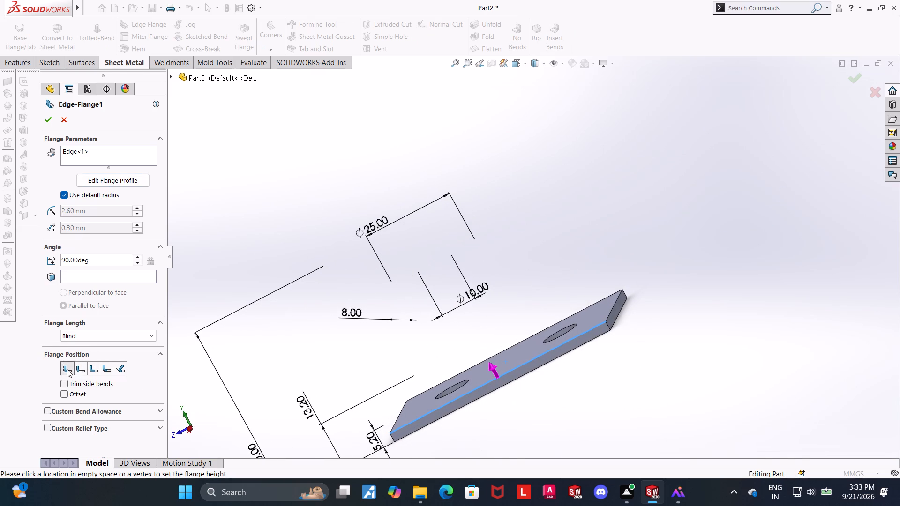
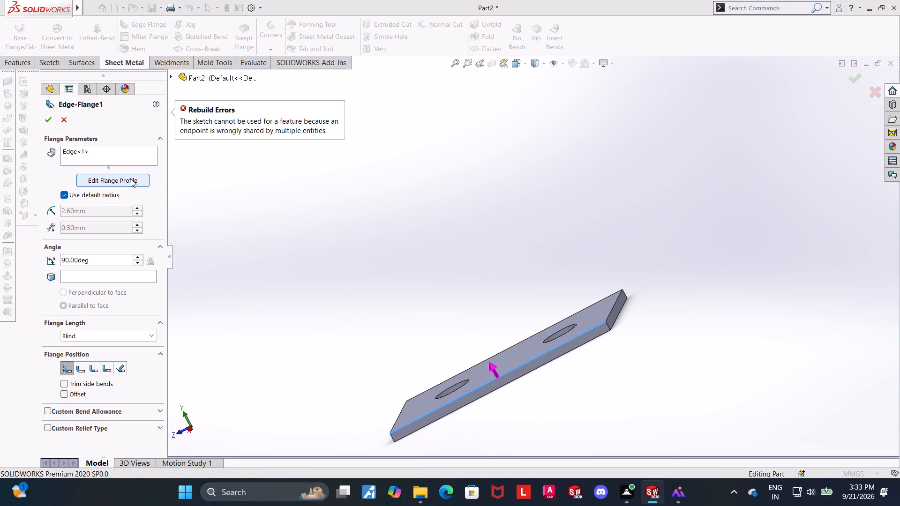
Reopen the flange profile sketch, face it from the Right view, and delete the 50 mm height dimension tied to the horizontal construction line.
{"action": "left_click", "coordinate": [131, 179]}
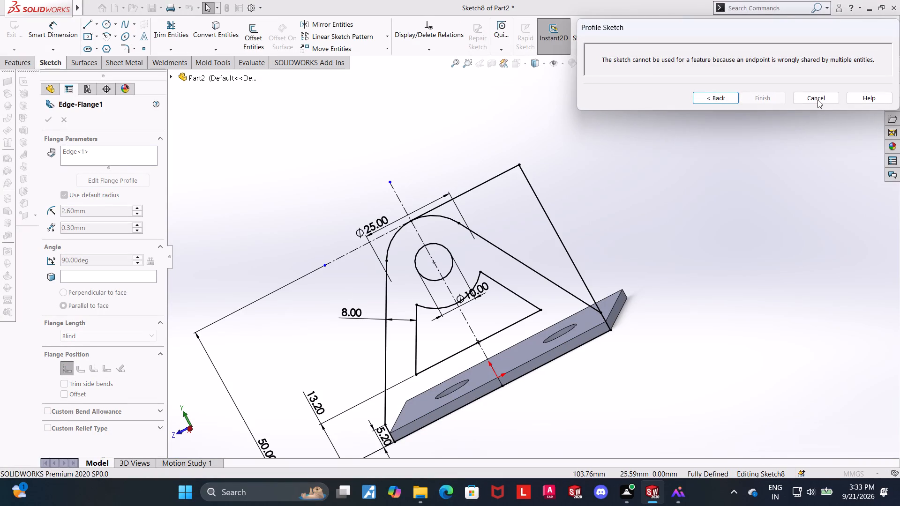
{"action": "scroll", "coordinate": [684, 141], "scroll_direction": "up", "scroll_amount": 2}
{"action": "middle_click_drag", "start_coordinate": [597, 205], "coordinate": [618, 246]}
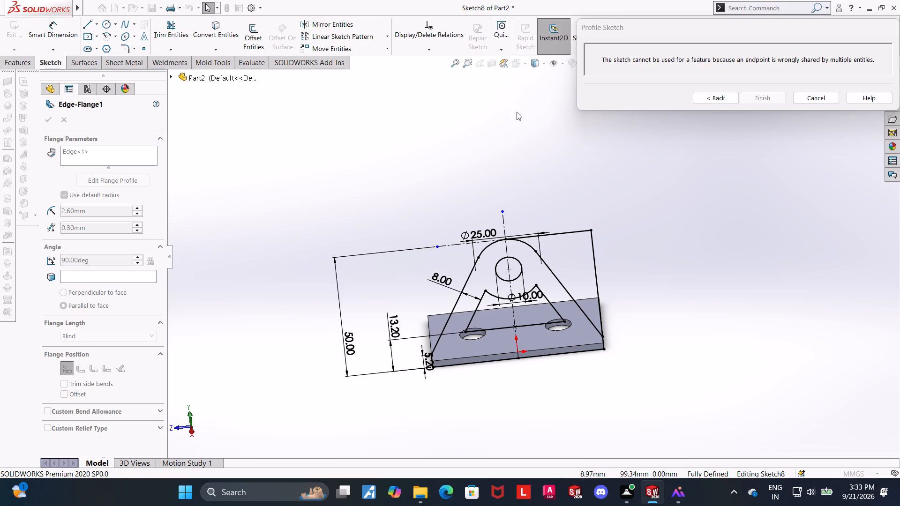
{"action": "left_click", "coordinate": [734, 101]}
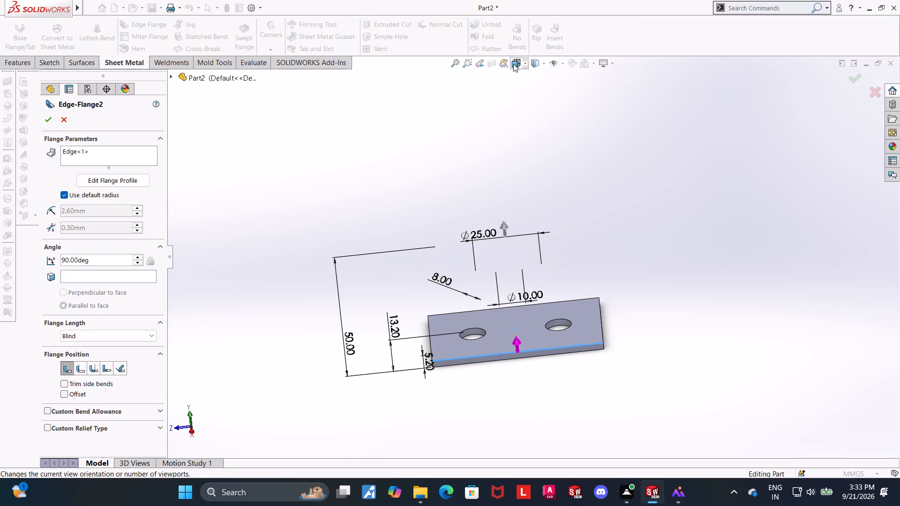
{"action": "left_click", "coordinate": [514, 64]}
{"action": "left_click", "coordinate": [432, 332]}
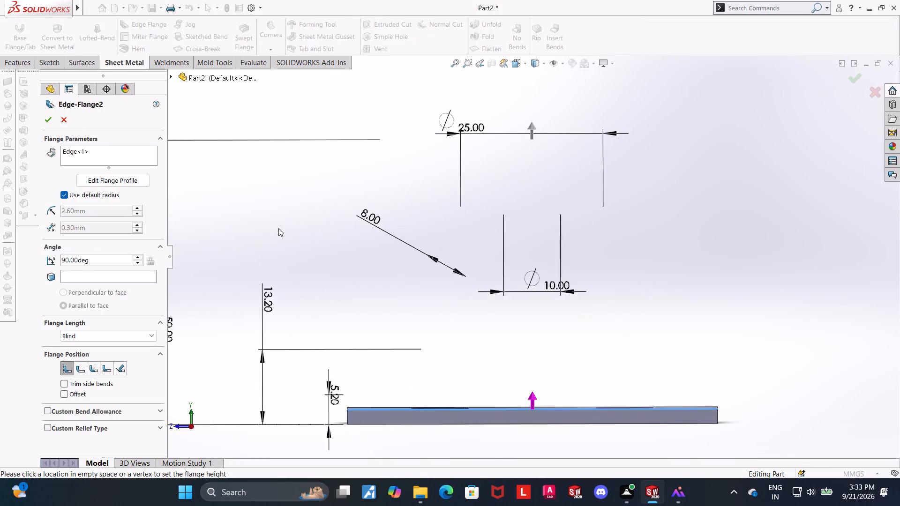
{"action": "left_click", "coordinate": [126, 176]}
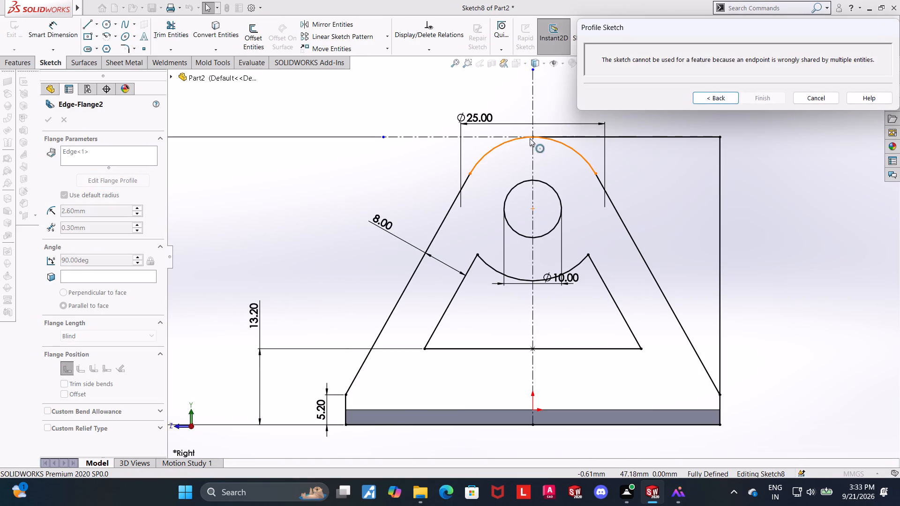
{"action": "scroll", "coordinate": [532, 137], "scroll_direction": "up", "scroll_amount": 3}
{"action": "right_click", "coordinate": [316, 301]}
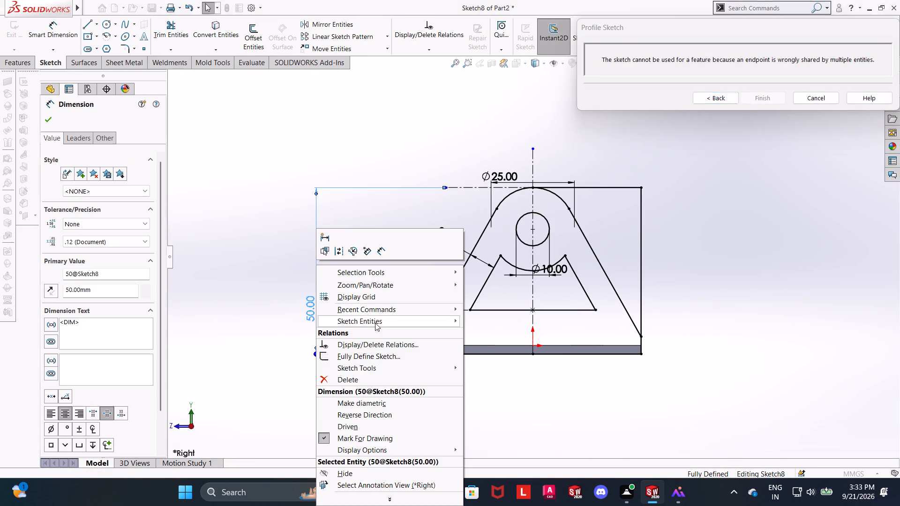
{"action": "left_click", "coordinate": [363, 376]}
Trim the leftover horizontal line beside the arc's top and the full-height vertical line outside the tapered flange outline.
{"action": "scroll", "coordinate": [641, 244], "scroll_direction": "down", "scroll_amount": 1}
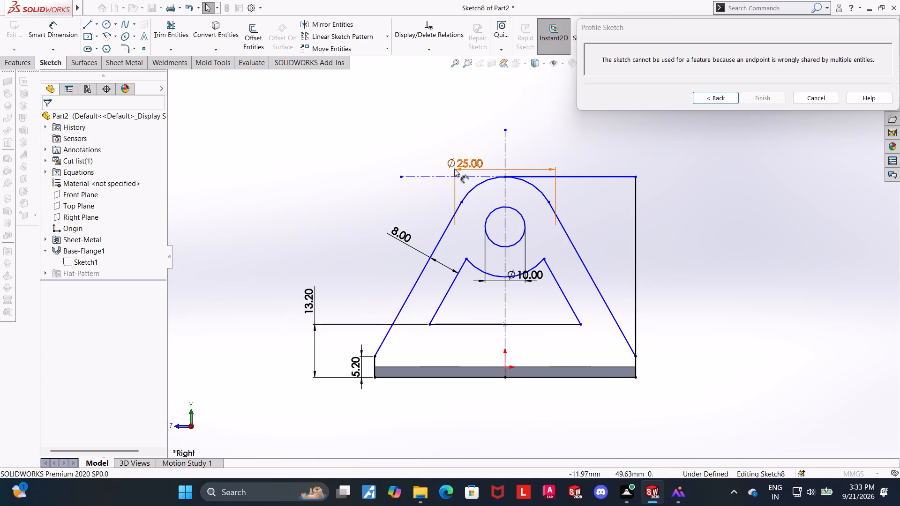
{"action": "scroll", "coordinate": [533, 180], "scroll_direction": "down", "scroll_amount": 5}
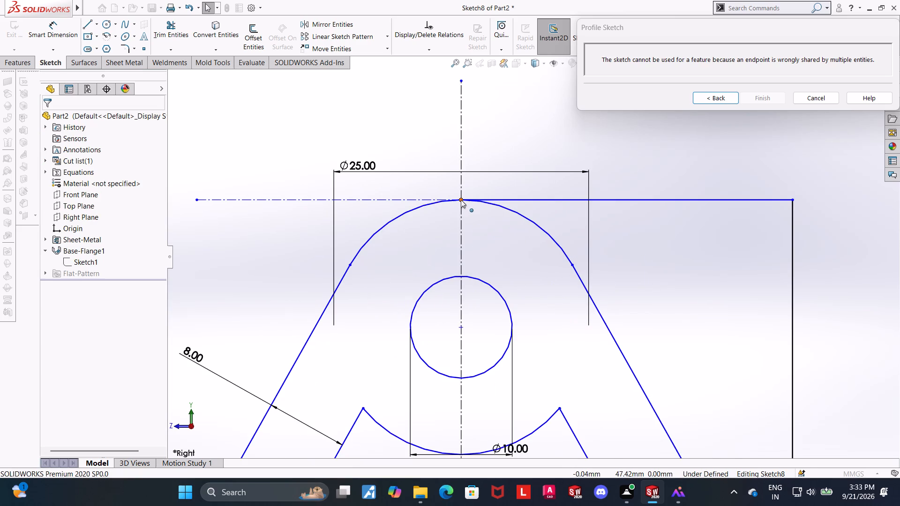
{"action": "scroll", "coordinate": [525, 205], "scroll_direction": "up", "scroll_amount": 6}
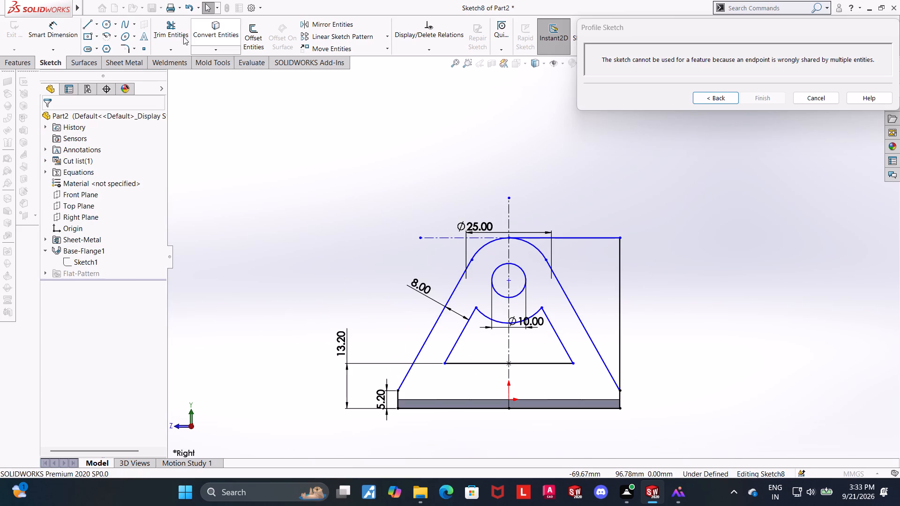
{"action": "left_click", "coordinate": [172, 33]}
{"action": "left_click_drag", "start_coordinate": [592, 199], "coordinate": [643, 328]}
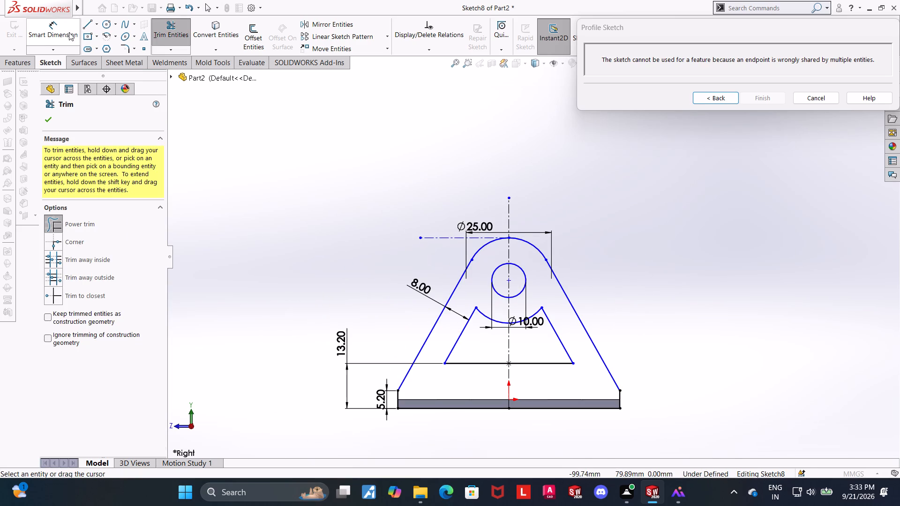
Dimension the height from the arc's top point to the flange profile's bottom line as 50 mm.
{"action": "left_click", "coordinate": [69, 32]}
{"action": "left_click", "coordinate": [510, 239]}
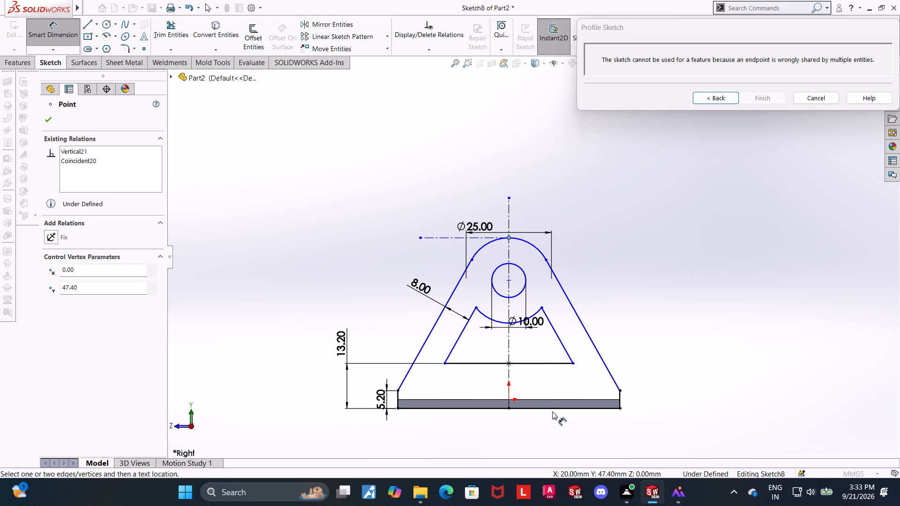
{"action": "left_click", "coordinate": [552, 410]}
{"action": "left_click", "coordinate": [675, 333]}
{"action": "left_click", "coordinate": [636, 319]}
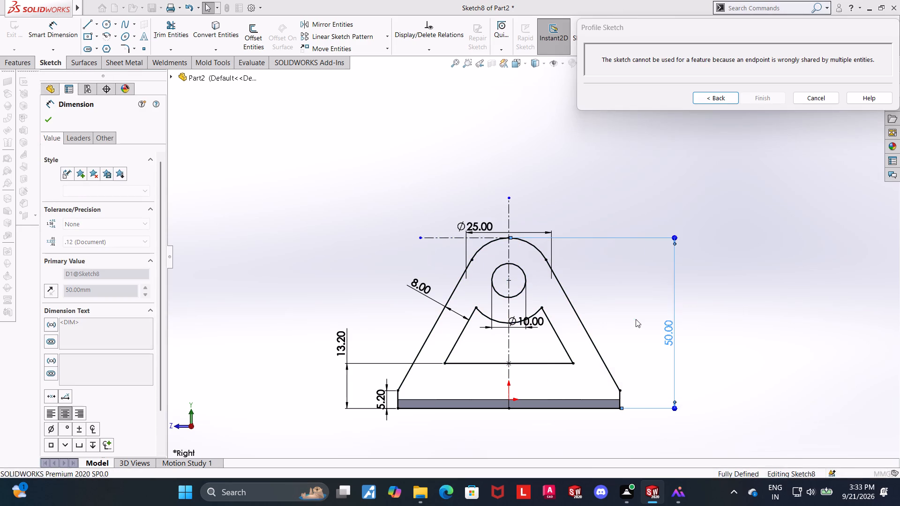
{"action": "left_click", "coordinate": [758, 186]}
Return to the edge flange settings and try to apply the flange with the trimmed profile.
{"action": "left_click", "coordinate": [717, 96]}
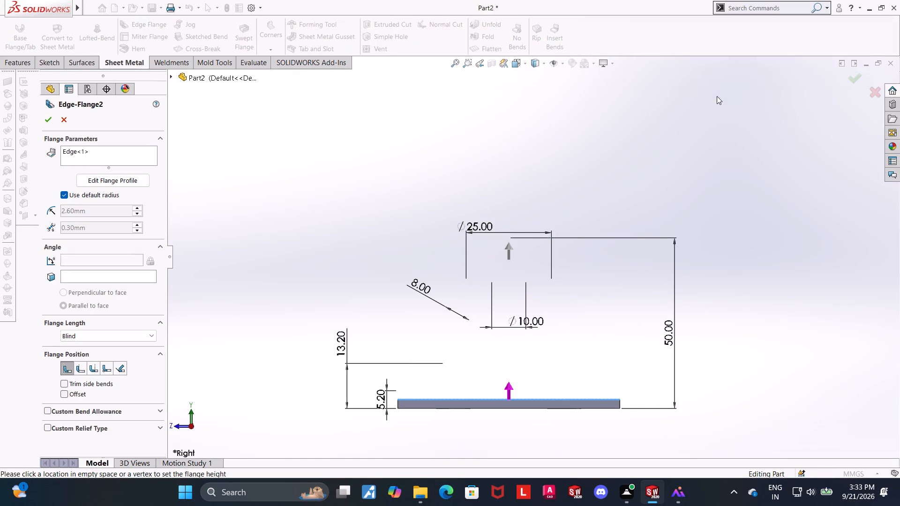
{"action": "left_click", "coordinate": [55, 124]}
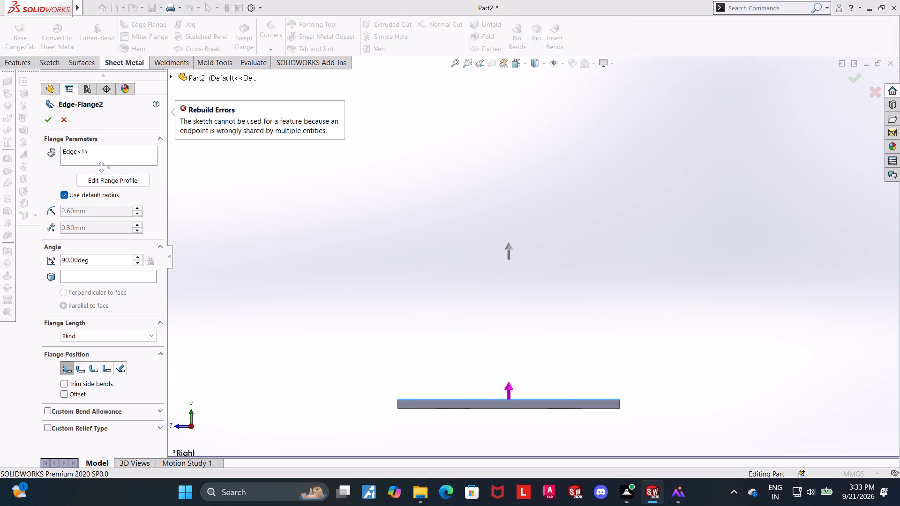
Reopen the flange profile and delete the horizontal construction line touching the top of the 25 mm arc.
{"action": "left_click", "coordinate": [108, 183]}
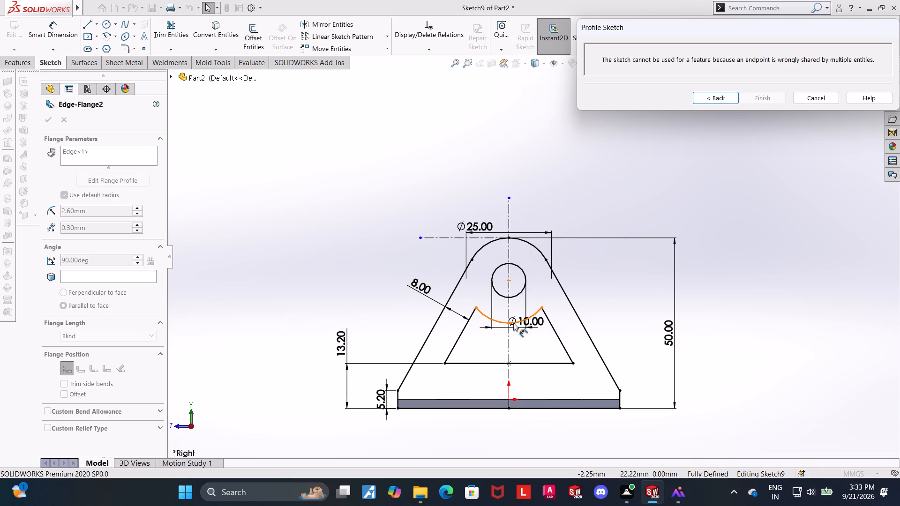
{"action": "left_click", "coordinate": [764, 359]}
{"action": "right_click", "coordinate": [443, 238]}
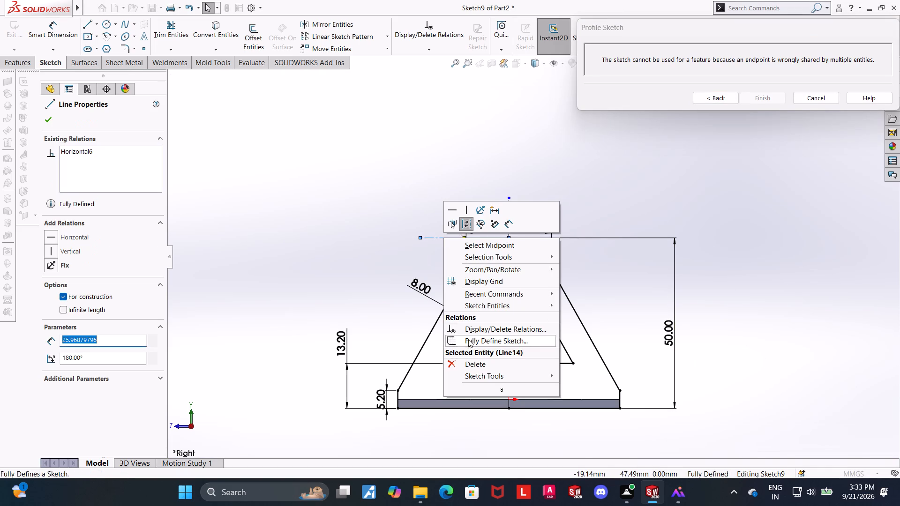
{"action": "left_click", "coordinate": [467, 359]}
{"action": "left_click", "coordinate": [395, 246]}
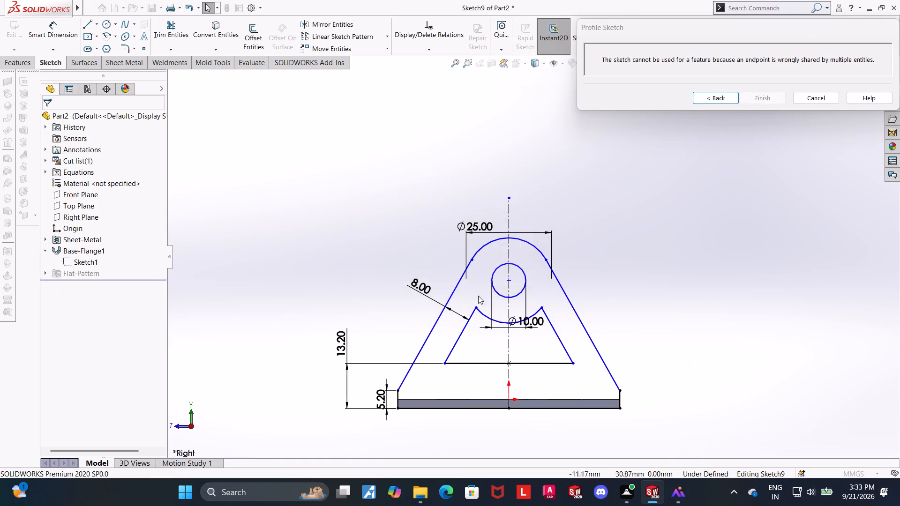
Add a 50 mm height dimension between the top of the outer arc and the profile's bottom line.
{"action": "left_click", "coordinate": [41, 37]}
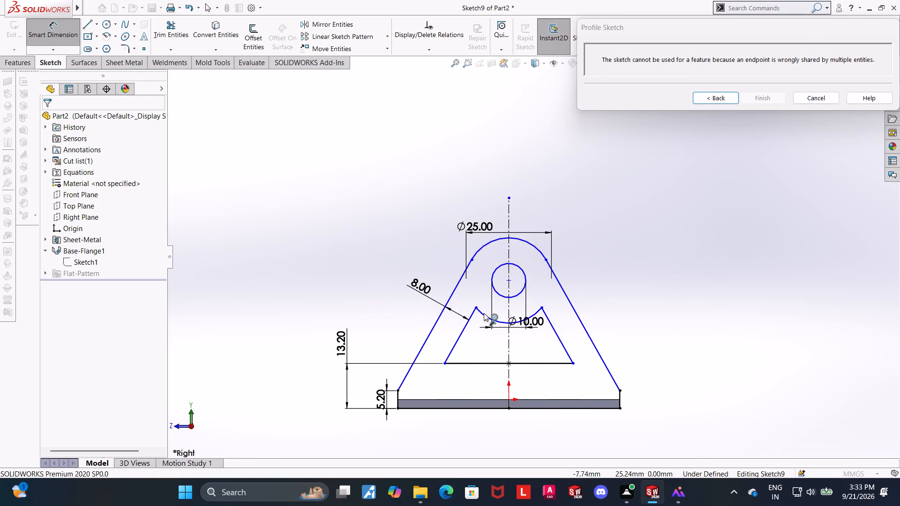
{"action": "left_click", "coordinate": [508, 237]}
{"action": "left_click", "coordinate": [589, 408]}
{"action": "left_click", "coordinate": [681, 350]}
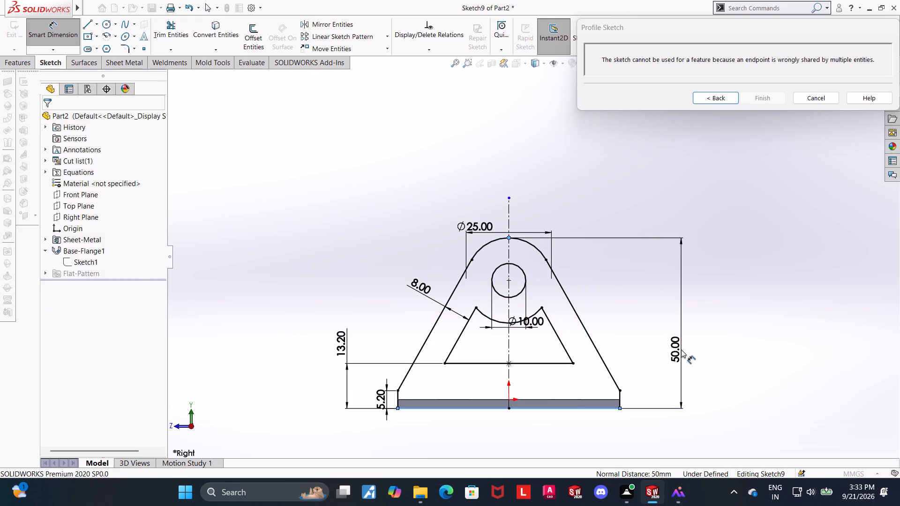
{"action": "left_click", "coordinate": [639, 336]}
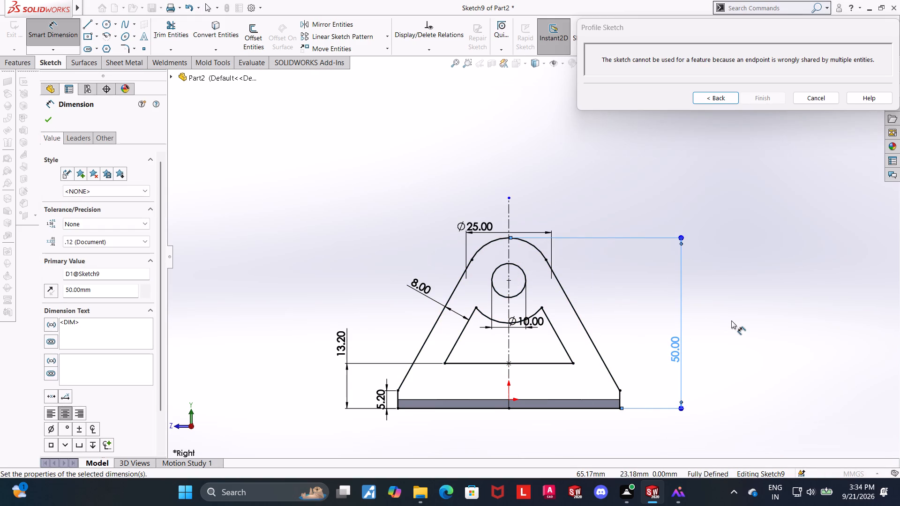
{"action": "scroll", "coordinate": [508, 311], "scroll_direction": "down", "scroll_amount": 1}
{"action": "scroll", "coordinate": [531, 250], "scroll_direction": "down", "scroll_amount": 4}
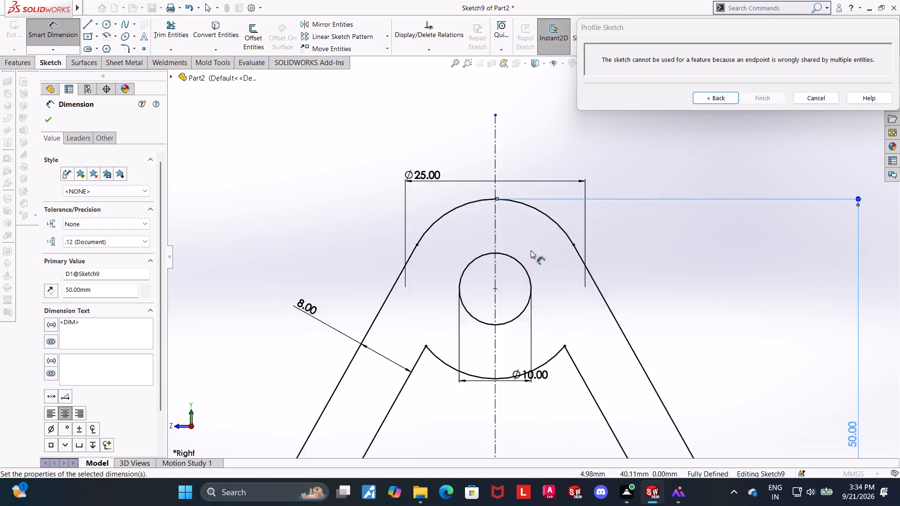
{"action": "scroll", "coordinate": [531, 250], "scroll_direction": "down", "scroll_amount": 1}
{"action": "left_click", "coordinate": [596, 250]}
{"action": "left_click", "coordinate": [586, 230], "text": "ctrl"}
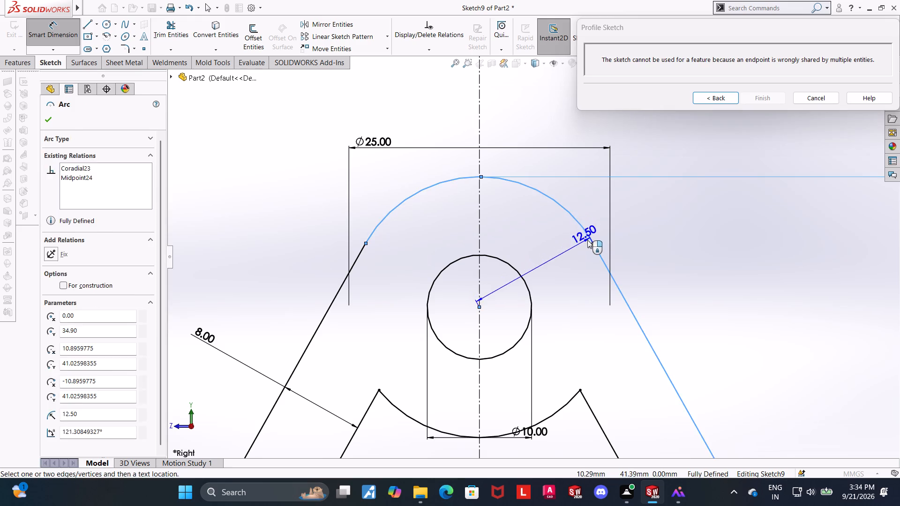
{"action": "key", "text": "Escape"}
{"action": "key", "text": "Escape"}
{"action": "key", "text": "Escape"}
Add tangent relations between the top arc and each of the two outer slanted lines.
{"action": "left_click", "coordinate": [585, 232]}
{"action": "left_click", "coordinate": [601, 254], "text": "ctrl"}
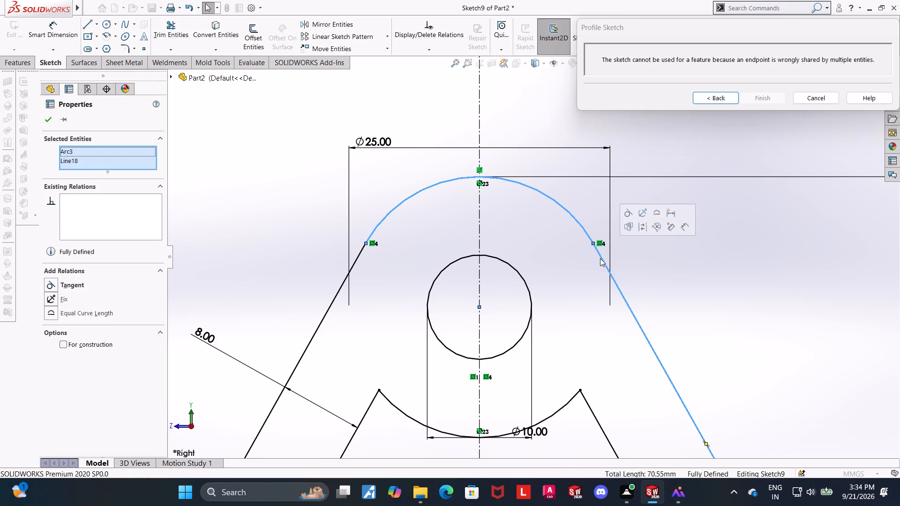
{"action": "left_click", "coordinate": [55, 280]}
{"action": "left_click", "coordinate": [47, 119]}
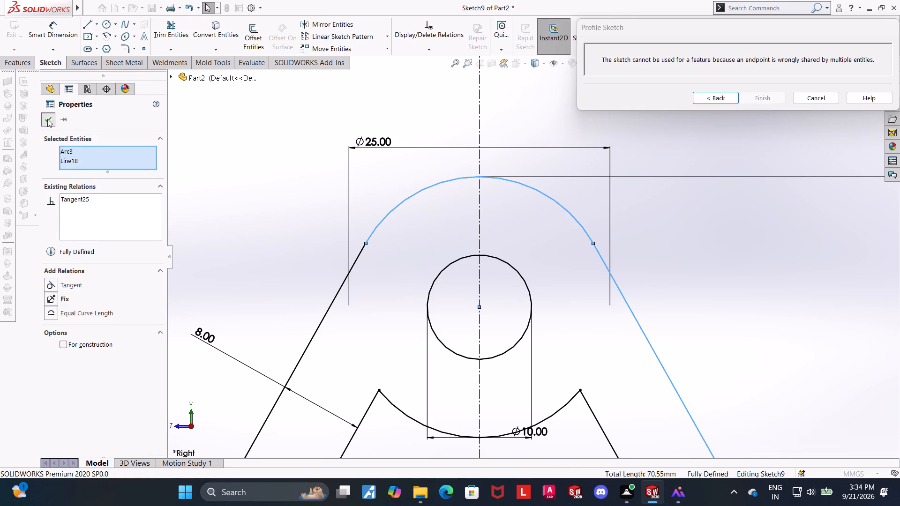
{"action": "left_click", "coordinate": [359, 252]}
{"action": "left_click", "coordinate": [379, 224], "text": "ctrl"}
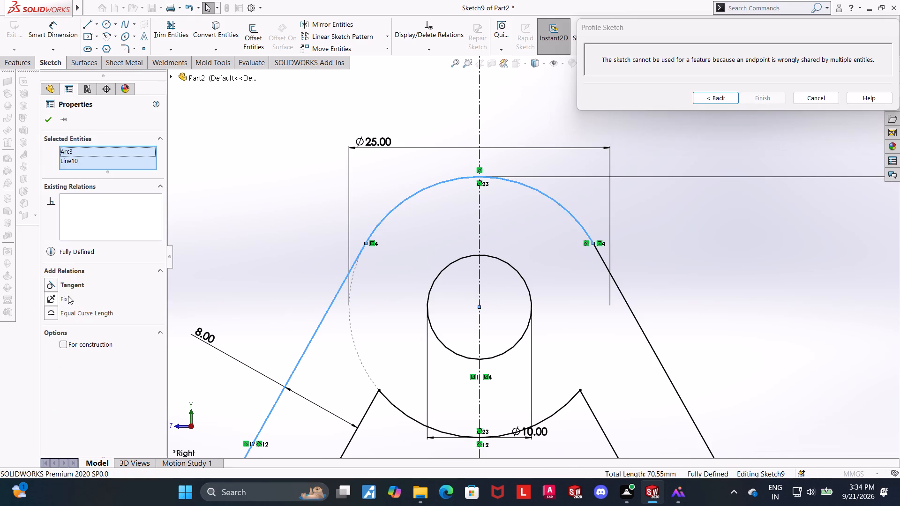
{"action": "left_click", "coordinate": [55, 281]}
{"action": "left_click", "coordinate": [48, 124]}
Examine the flange profile sketch for faulty geometry, including its fit against the base plate from an angled view.
{"action": "scroll", "coordinate": [664, 243], "scroll_direction": "up", "scroll_amount": 5}
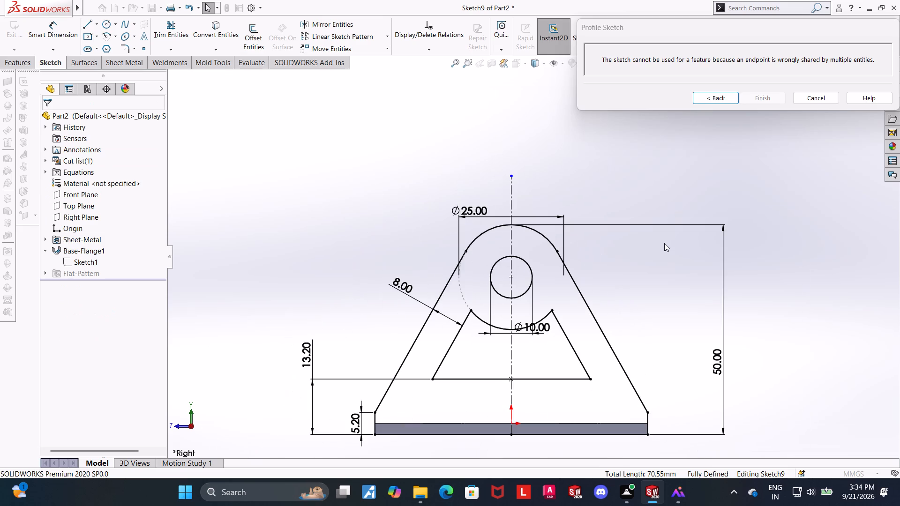
{"action": "left_click", "coordinate": [710, 98]}
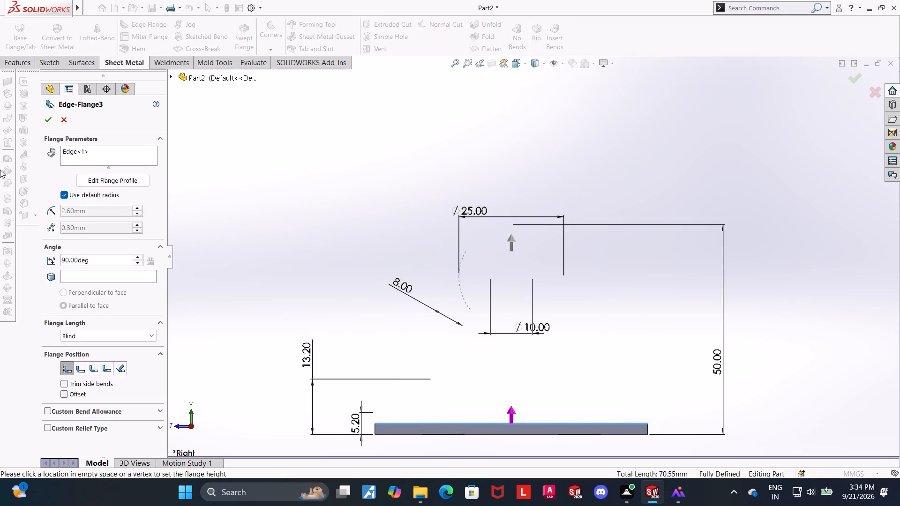
{"action": "left_click", "coordinate": [133, 181]}
{"action": "scroll", "coordinate": [540, 377], "scroll_direction": "down", "scroll_amount": 2}
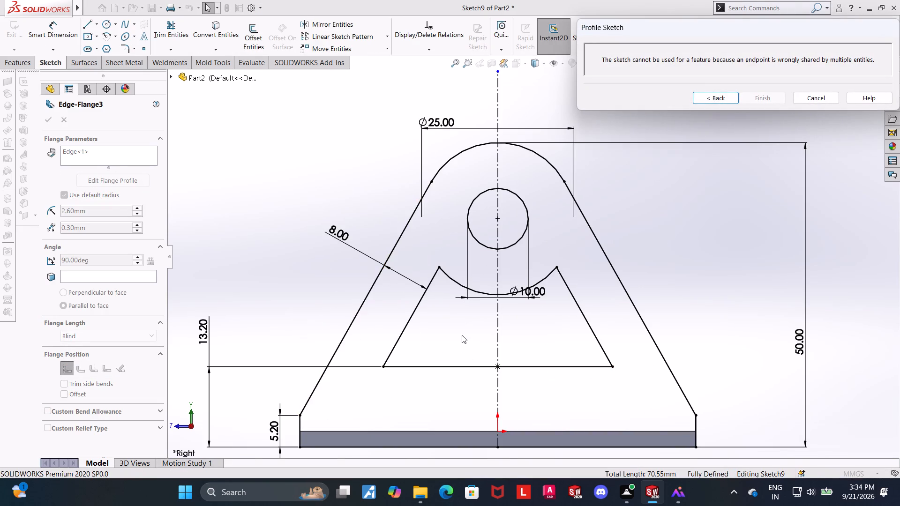
{"action": "scroll", "coordinate": [462, 335], "scroll_direction": "up", "scroll_amount": 1}
{"action": "left_click", "coordinate": [498, 324]}
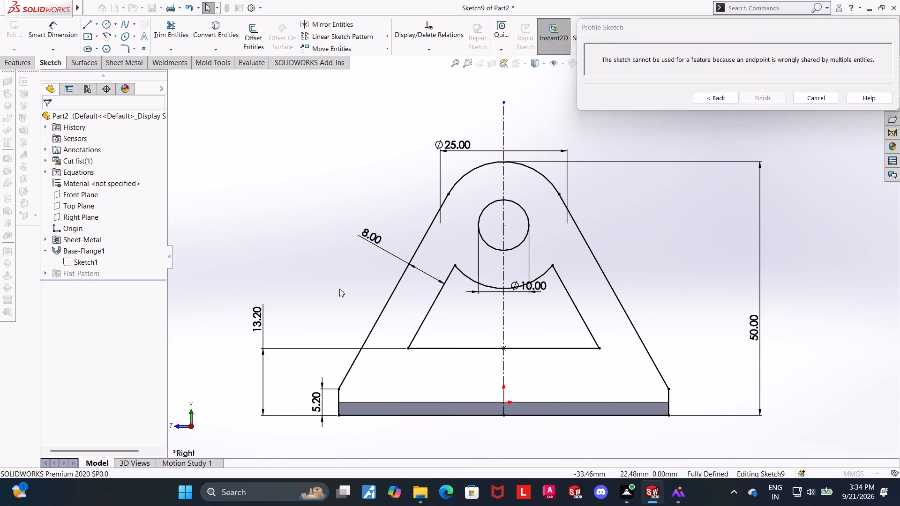
{"action": "scroll", "coordinate": [336, 288], "scroll_direction": "up", "scroll_amount": 1}
{"action": "middle_click_drag", "start_coordinate": [398, 296], "coordinate": [425, 301]}
{"action": "middle_click_drag", "start_coordinate": [433, 304], "coordinate": [440, 297]}
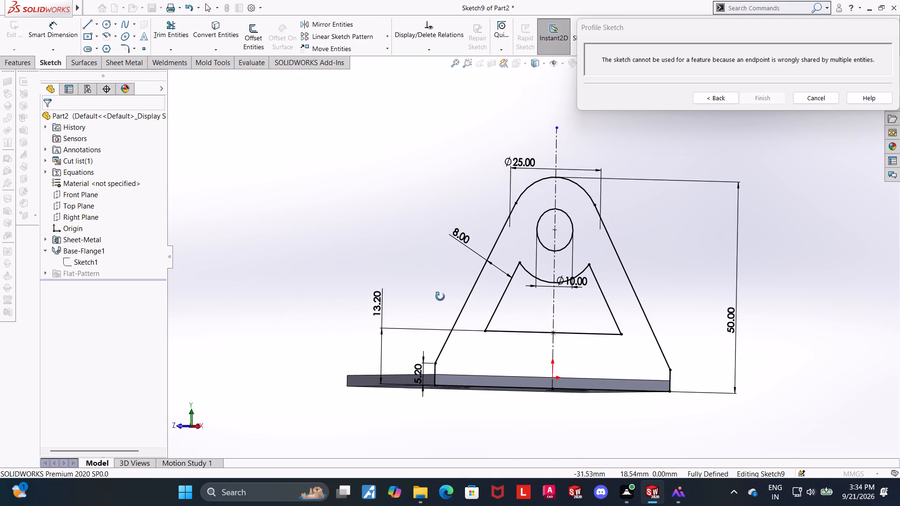
{"action": "middle_click_drag", "start_coordinate": [440, 297], "coordinate": [453, 275]}
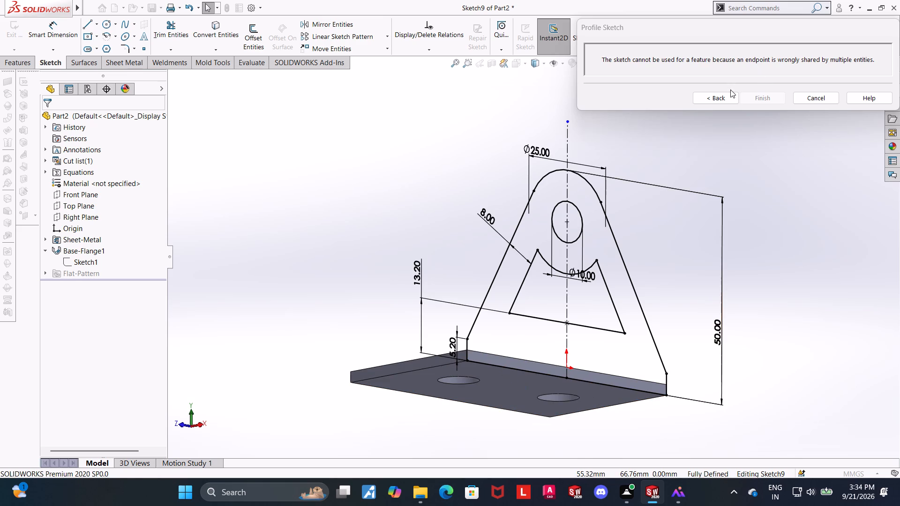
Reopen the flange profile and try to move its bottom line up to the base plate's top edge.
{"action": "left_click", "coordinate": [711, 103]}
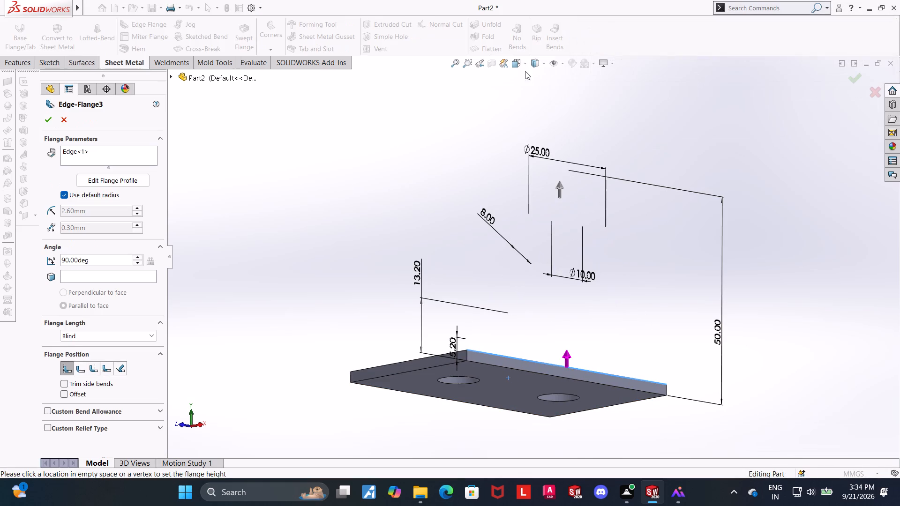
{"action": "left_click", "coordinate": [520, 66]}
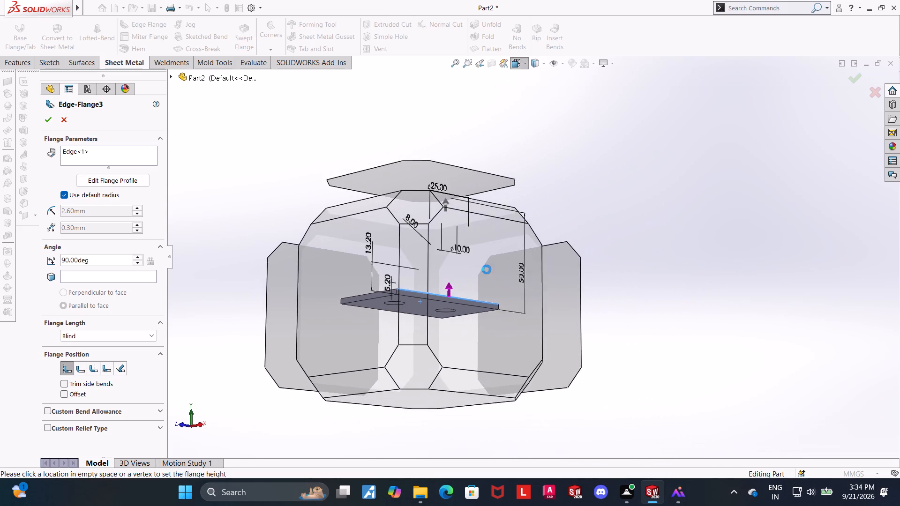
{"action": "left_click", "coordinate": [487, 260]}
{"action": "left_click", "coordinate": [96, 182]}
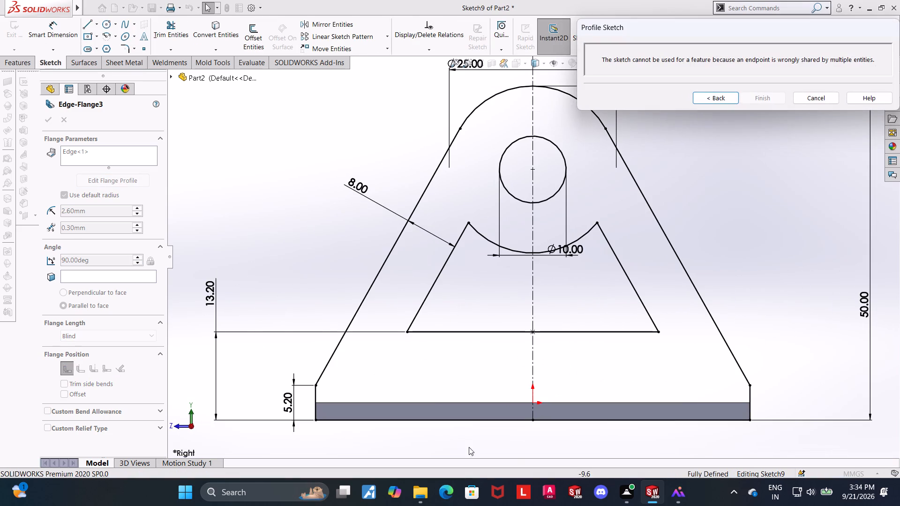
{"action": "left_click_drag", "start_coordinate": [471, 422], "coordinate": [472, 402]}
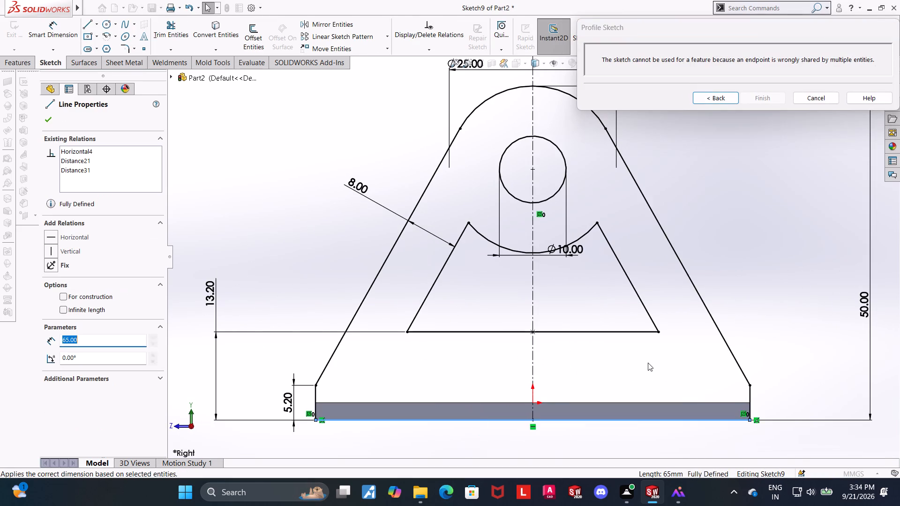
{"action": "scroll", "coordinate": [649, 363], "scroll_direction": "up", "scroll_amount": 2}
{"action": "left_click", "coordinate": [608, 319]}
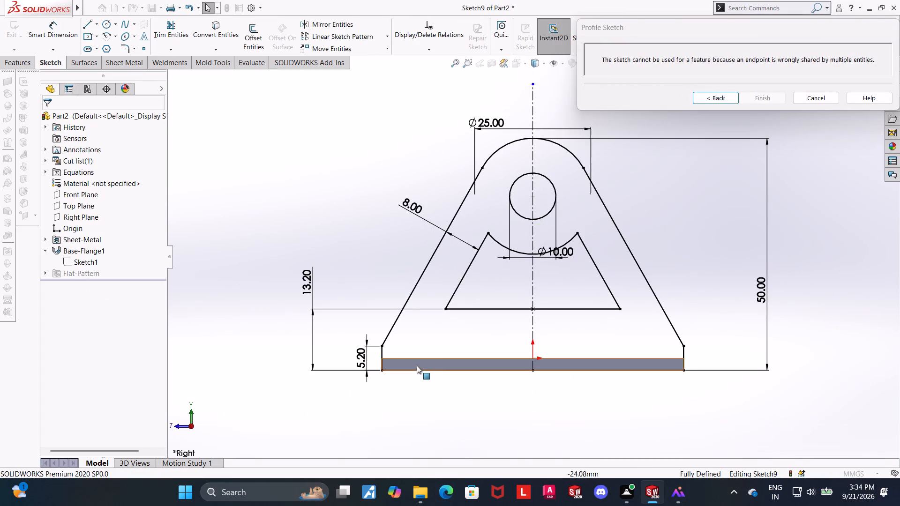
Delete the 5.20 mm and 13.20 mm height dimensions from the flange profile.
{"action": "scroll", "coordinate": [638, 332], "scroll_direction": "down", "scroll_amount": 2}
{"action": "scroll", "coordinate": [574, 341], "scroll_direction": "up", "scroll_amount": 2}
{"action": "scroll", "coordinate": [341, 330], "scroll_direction": "down", "scroll_amount": 2}
{"action": "right_click", "coordinate": [332, 312]}
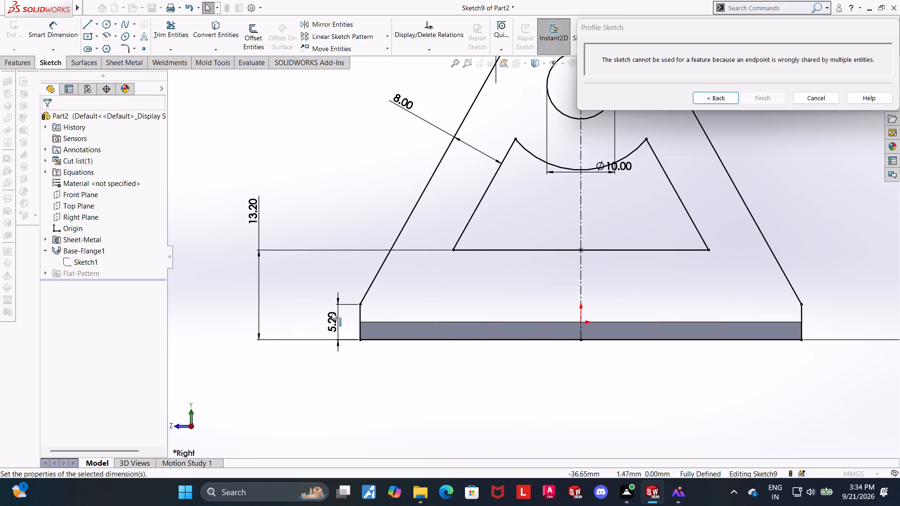
{"action": "left_click", "coordinate": [358, 394]}
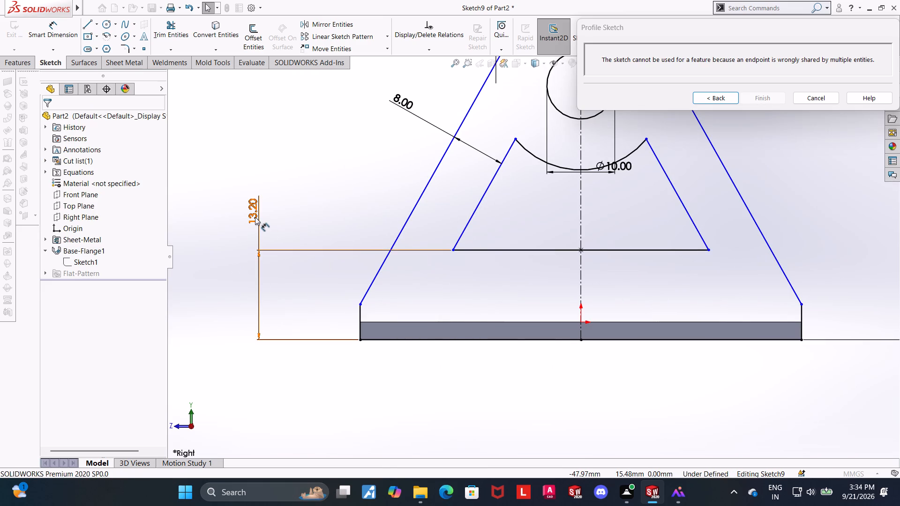
{"action": "right_click", "coordinate": [255, 217]}
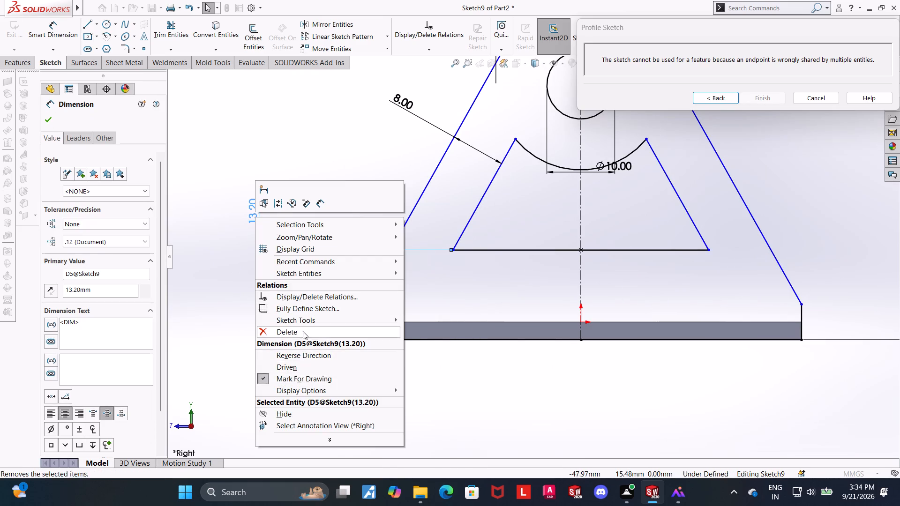
{"action": "left_click", "coordinate": [303, 331]}
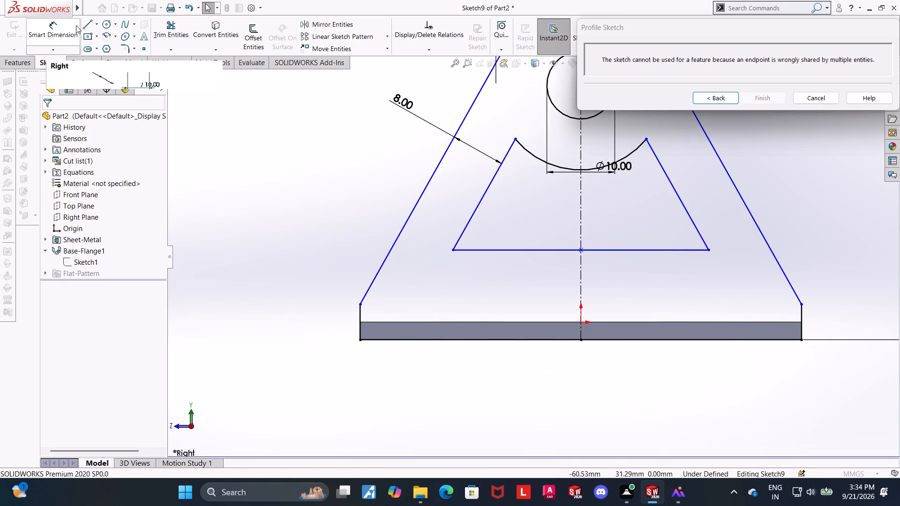
{"action": "left_click", "coordinate": [44, 30]}
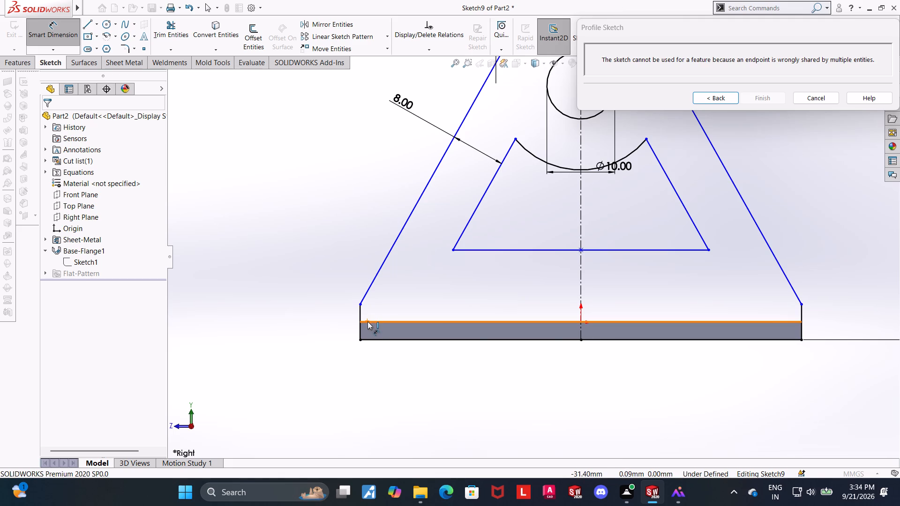
{"action": "key", "text": "Escape"}
Trim away the profile's bottom line and the short vertical lines at both of its ends.
{"action": "left_click", "coordinate": [176, 37]}
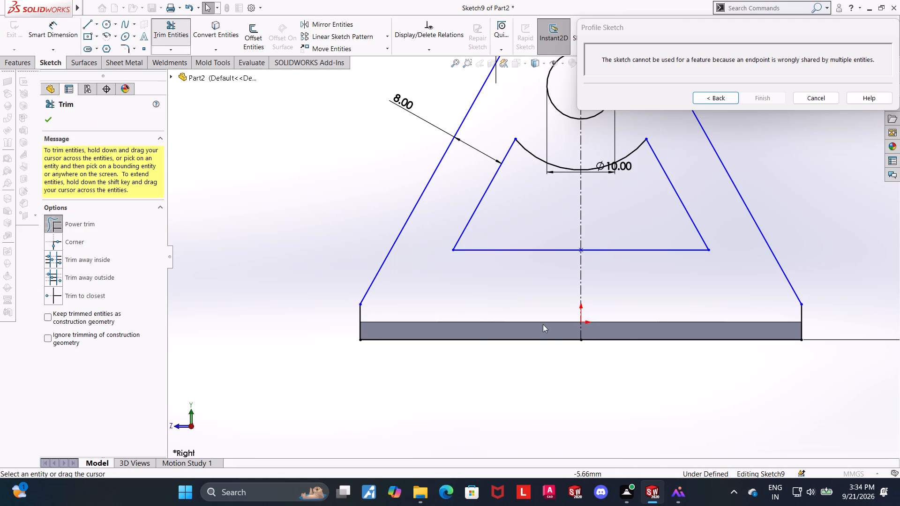
{"action": "left_click_drag", "start_coordinate": [522, 314], "coordinate": [517, 366]}
{"action": "left_click_drag", "start_coordinate": [684, 331], "coordinate": [683, 376]}
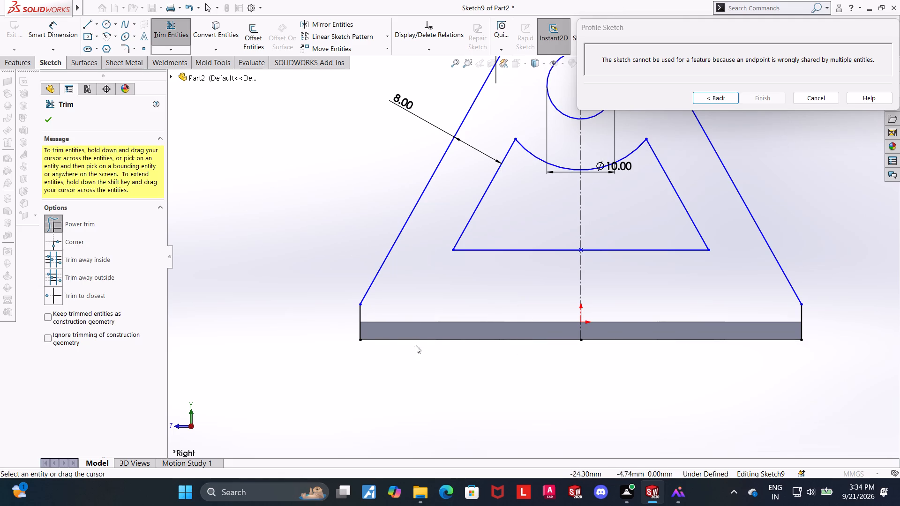
{"action": "left_click_drag", "start_coordinate": [408, 319], "coordinate": [315, 333]}
{"action": "left_click_drag", "start_coordinate": [842, 313], "coordinate": [765, 322]}
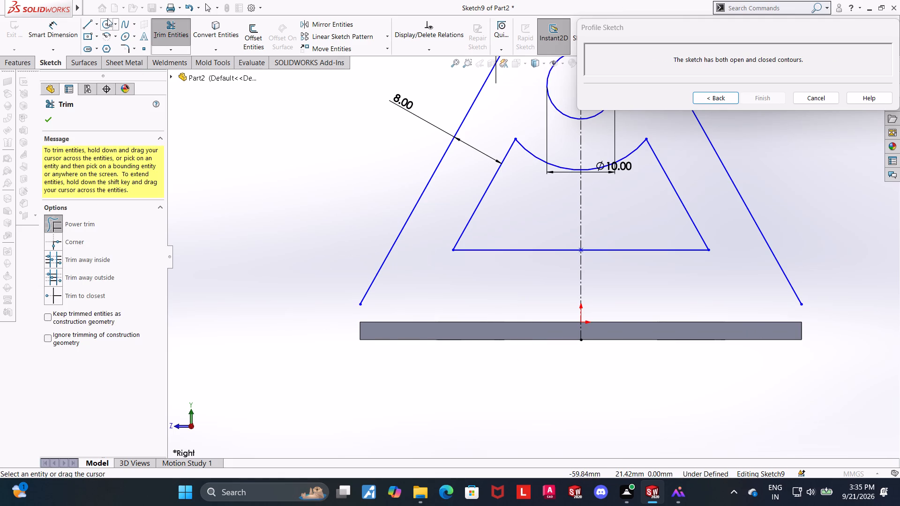
Close the outer profile with a 65 mm line along the plate's top edge and short verticals up to both slanted lines.
{"action": "left_click", "coordinate": [91, 22]}
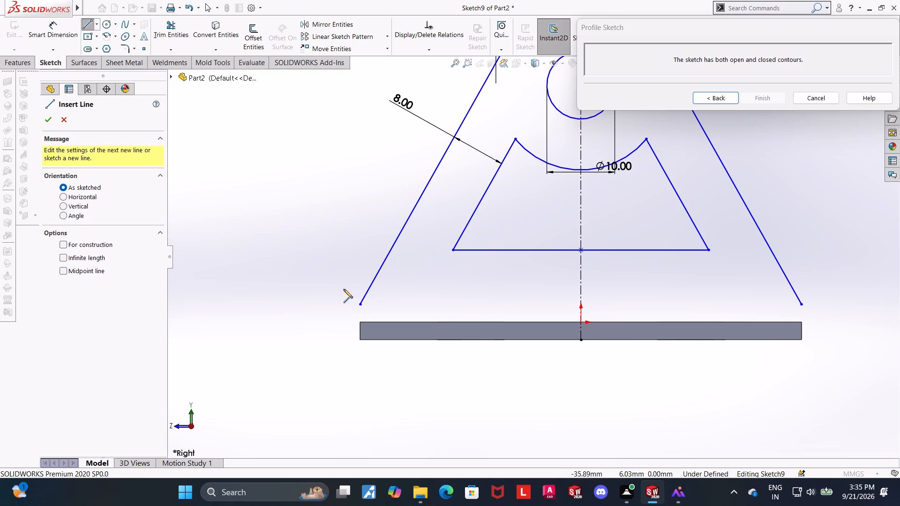
{"action": "left_click", "coordinate": [360, 306]}
{"action": "left_click", "coordinate": [360, 323]}
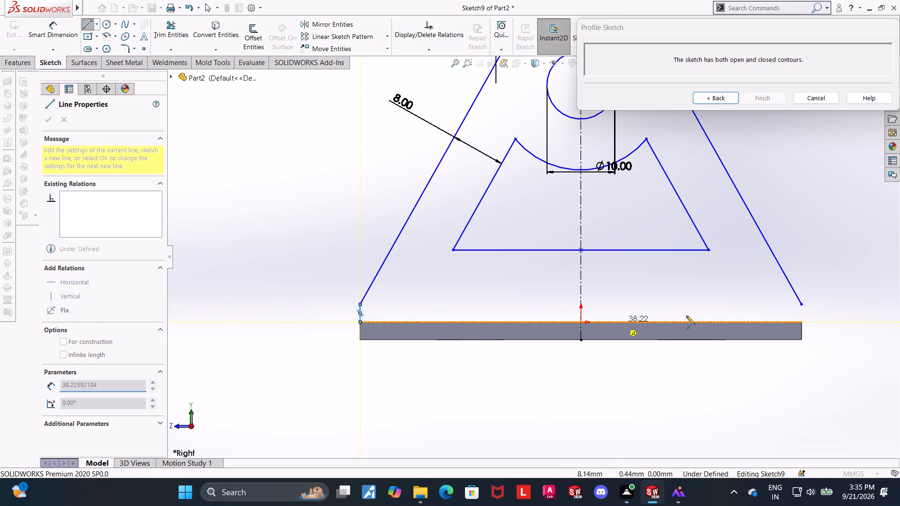
{"action": "left_click", "coordinate": [801, 322]}
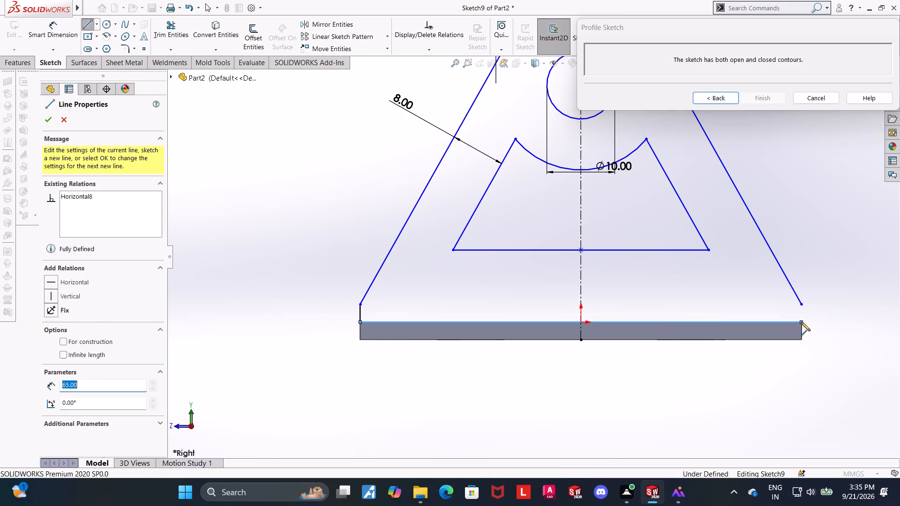
{"action": "left_click", "coordinate": [801, 305]}
{"action": "key", "text": "Escape"}
{"action": "key", "text": "Escape"}
{"action": "key", "text": "Escape"}
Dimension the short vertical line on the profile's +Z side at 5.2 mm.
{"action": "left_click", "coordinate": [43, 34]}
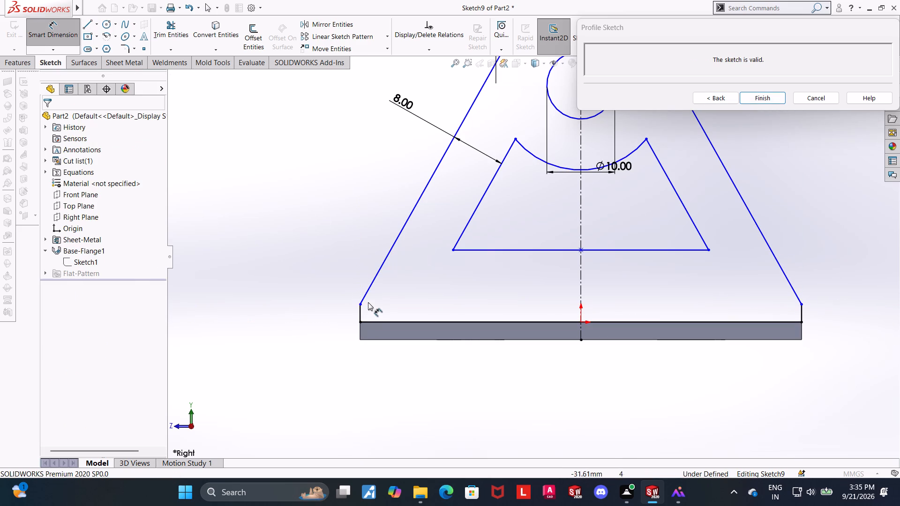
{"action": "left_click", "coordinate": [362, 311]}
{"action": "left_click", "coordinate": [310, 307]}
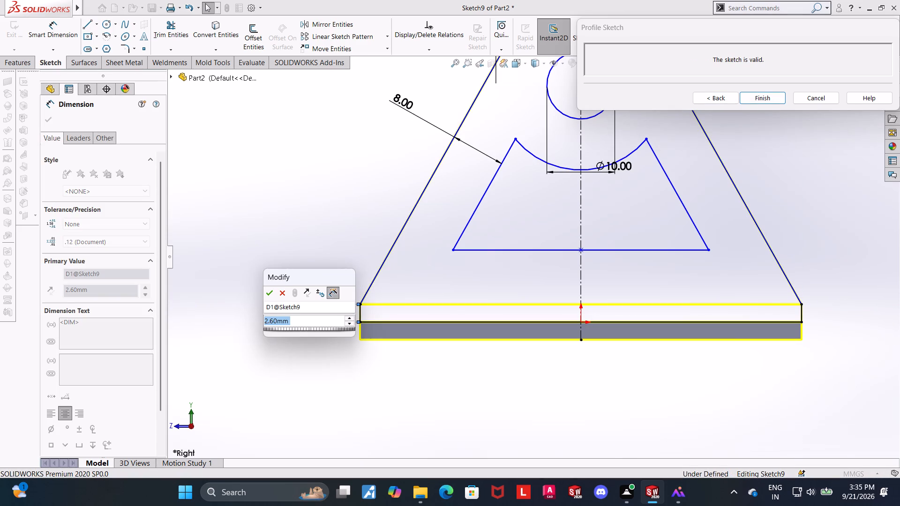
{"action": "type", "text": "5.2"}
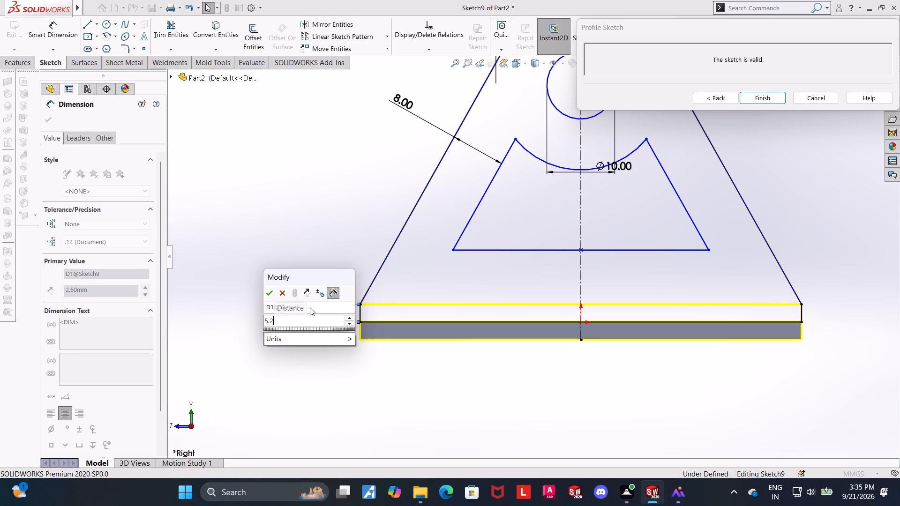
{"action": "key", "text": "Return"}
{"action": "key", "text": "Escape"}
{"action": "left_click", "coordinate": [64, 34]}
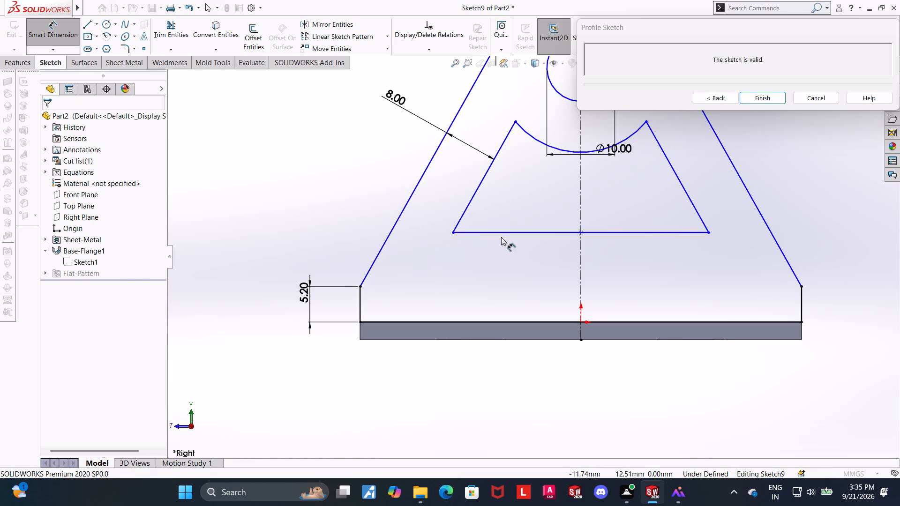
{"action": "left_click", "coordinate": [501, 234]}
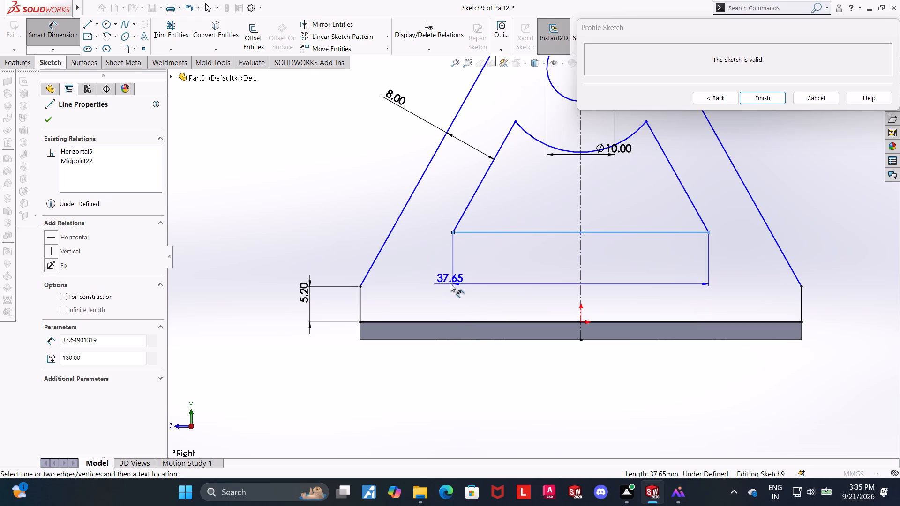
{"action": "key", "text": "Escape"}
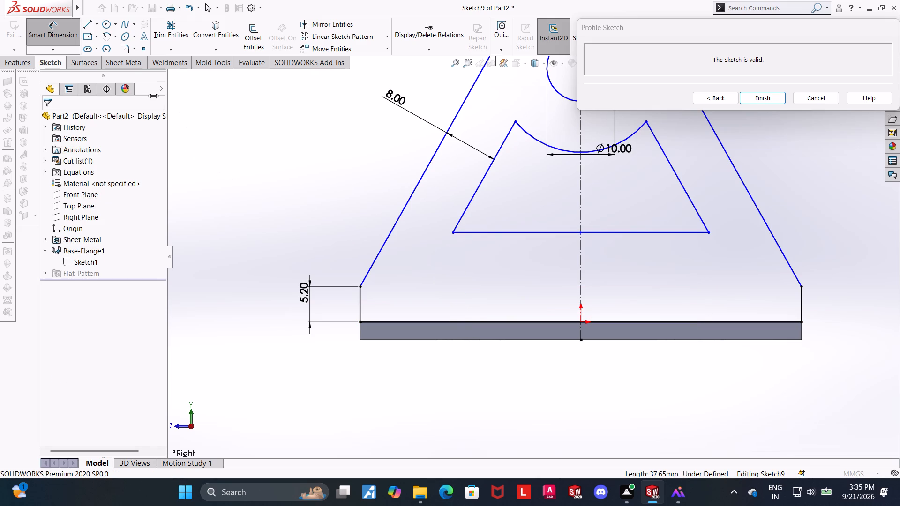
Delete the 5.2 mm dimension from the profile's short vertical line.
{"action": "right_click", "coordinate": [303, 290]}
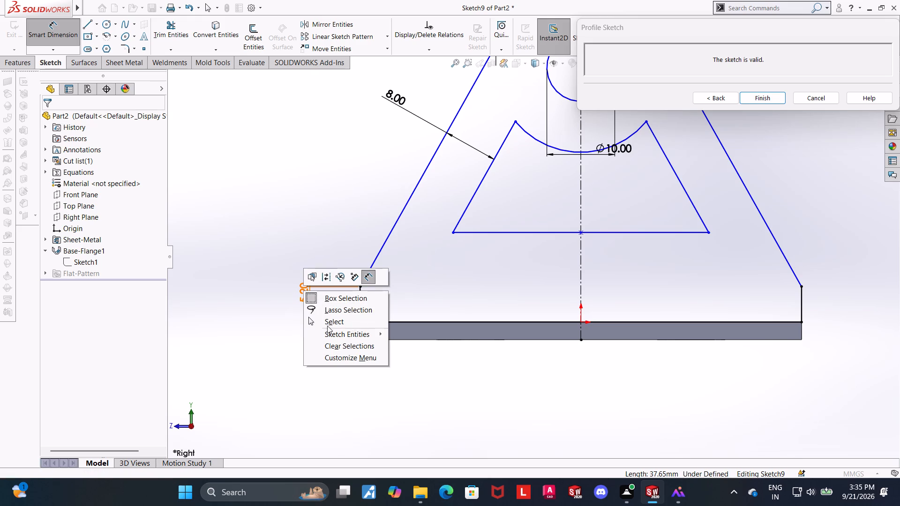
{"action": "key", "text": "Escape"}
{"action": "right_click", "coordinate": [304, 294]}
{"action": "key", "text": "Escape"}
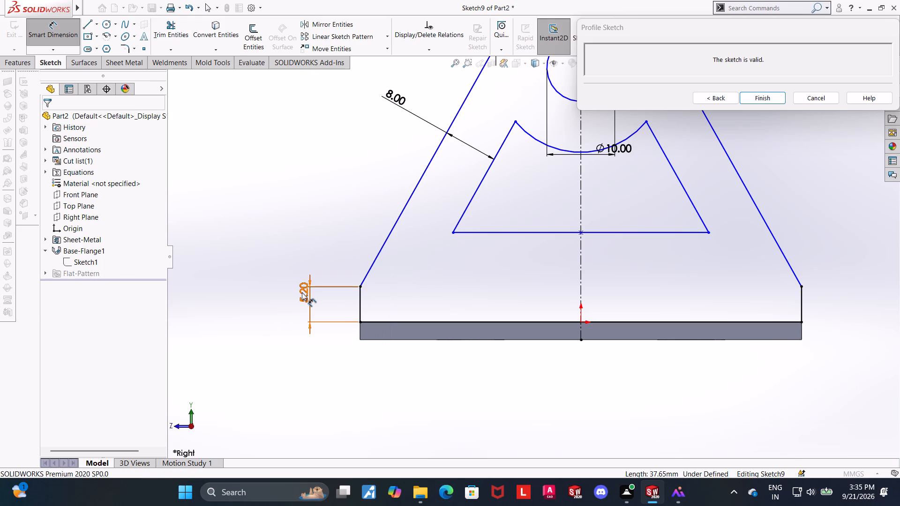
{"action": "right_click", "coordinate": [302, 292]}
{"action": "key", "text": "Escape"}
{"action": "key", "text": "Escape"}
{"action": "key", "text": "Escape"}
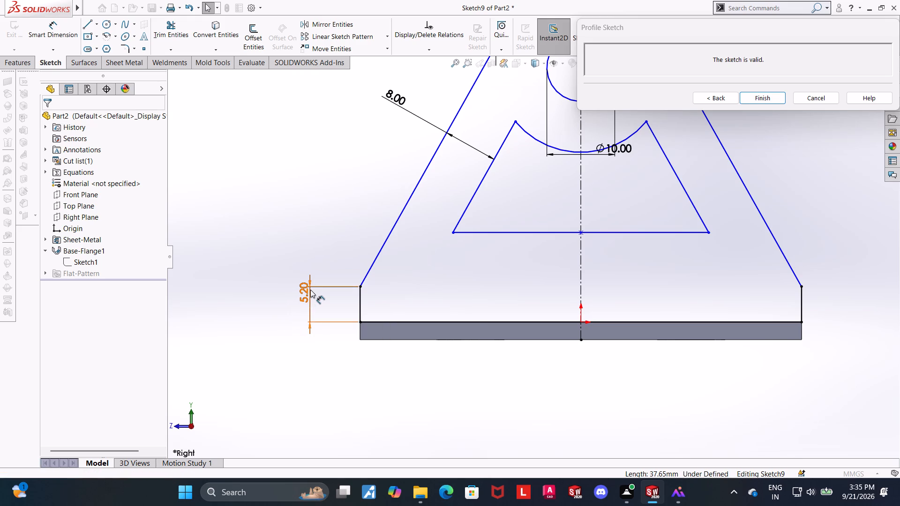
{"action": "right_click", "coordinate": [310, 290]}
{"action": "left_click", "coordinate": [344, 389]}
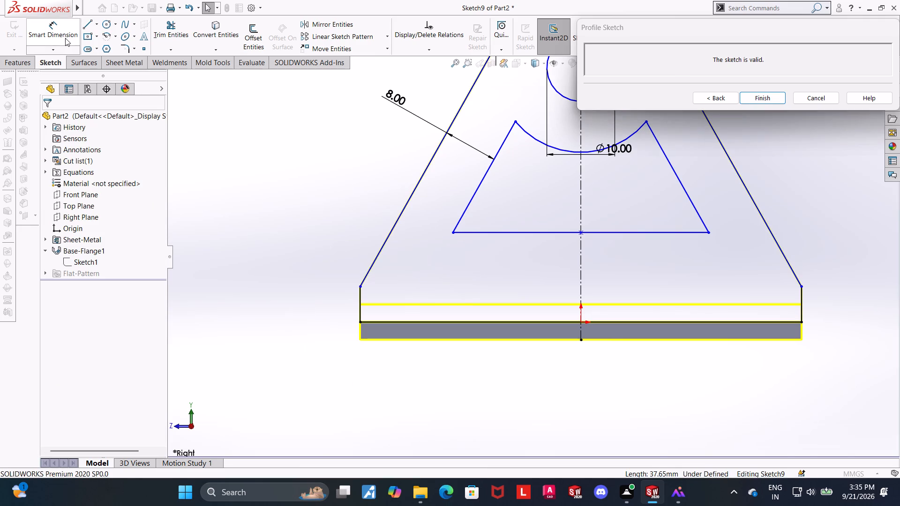
Add a 5.2 mm dimension between the outer slanted line's lower endpoint and the base plate's bottom edge.
{"action": "left_click", "coordinate": [65, 38]}
{"action": "left_click", "coordinate": [358, 288]}
{"action": "left_click", "coordinate": [378, 341]}
{"action": "left_click", "coordinate": [306, 314]}
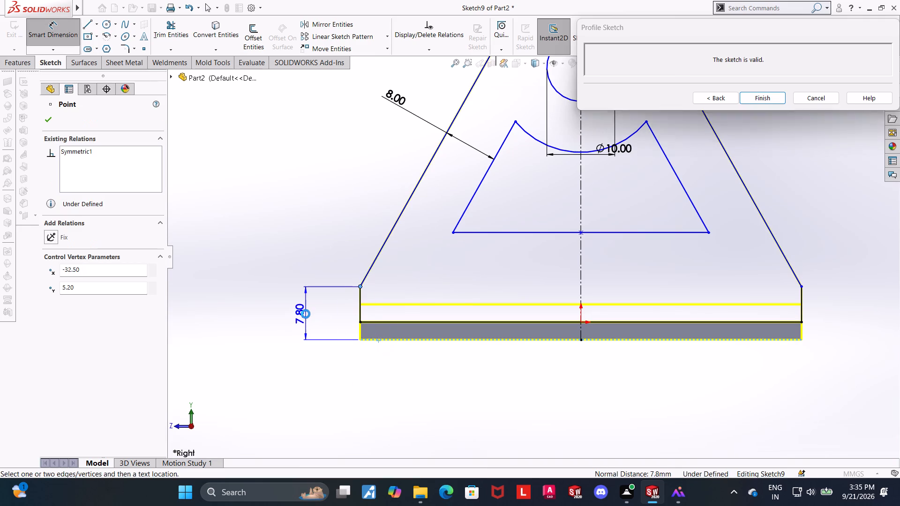
{"action": "type", "text": "5.2"}
{"action": "key", "text": "Return"}
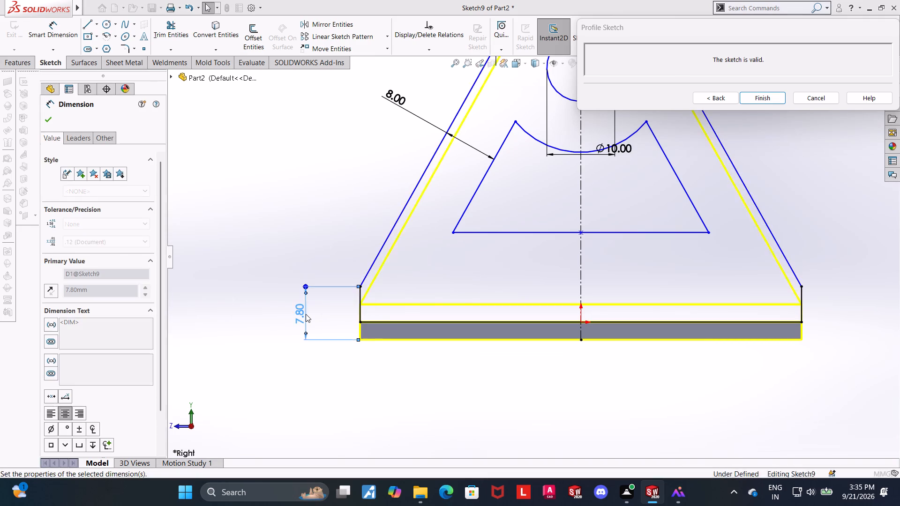
{"action": "key", "text": "Escape"}
Add a 13.2 mm dimension between the inner cutout's bottom line and the base plate's bottom edge.
{"action": "left_click", "coordinate": [57, 22]}
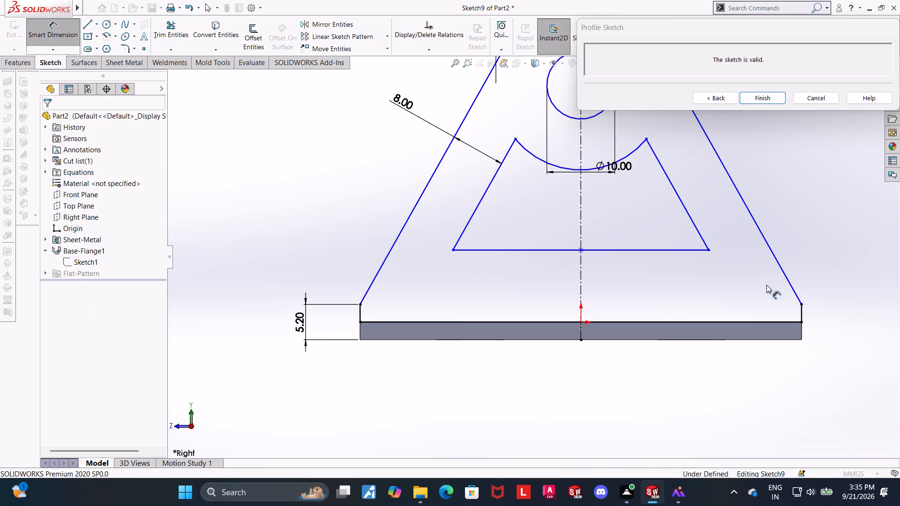
{"action": "left_click", "coordinate": [465, 250]}
{"action": "left_click", "coordinate": [445, 339]}
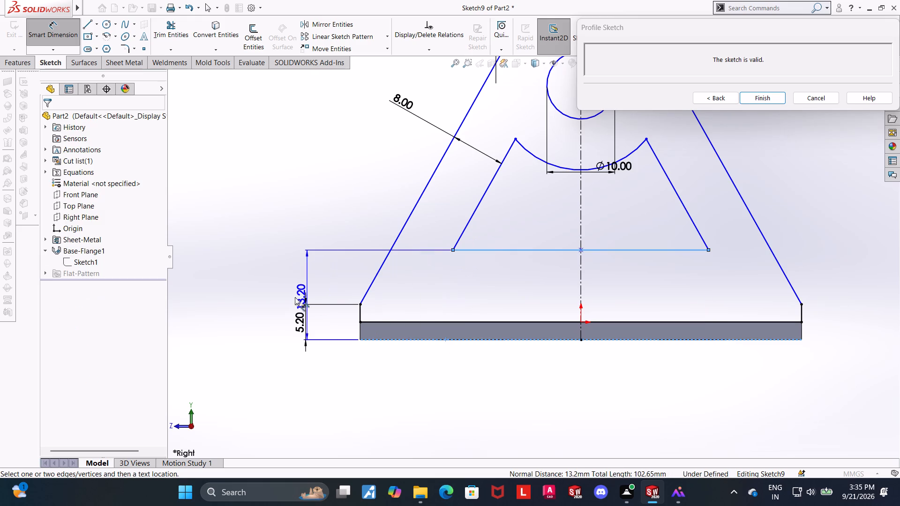
{"action": "left_click", "coordinate": [282, 297]}
{"action": "left_click", "coordinate": [241, 282]}
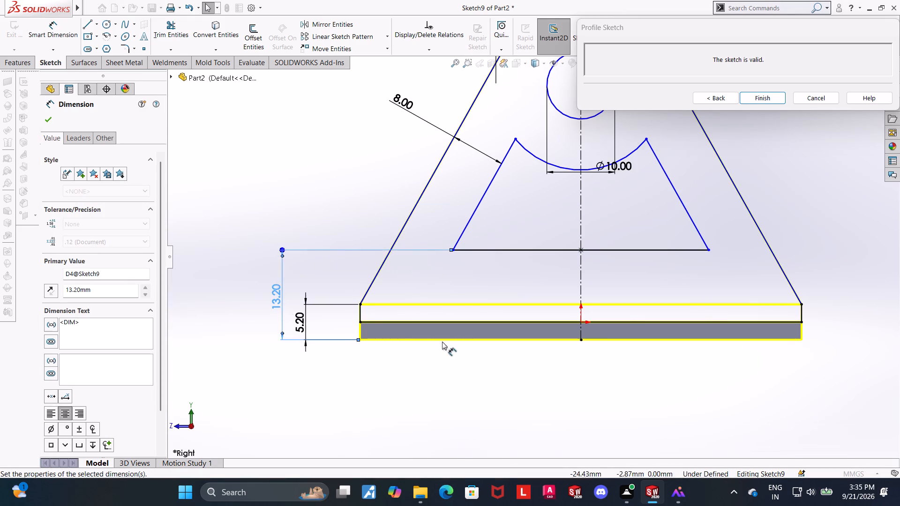
Add a 50 mm height dimension between the top of the outer arc and the base plate's bottom edge.
{"action": "scroll", "coordinate": [462, 343], "scroll_direction": "up", "scroll_amount": 3}
{"action": "scroll", "coordinate": [727, 186], "scroll_direction": "up", "scroll_amount": 2}
{"action": "scroll", "coordinate": [629, 180], "scroll_direction": "down", "scroll_amount": 2}
{"action": "left_click", "coordinate": [673, 240]}
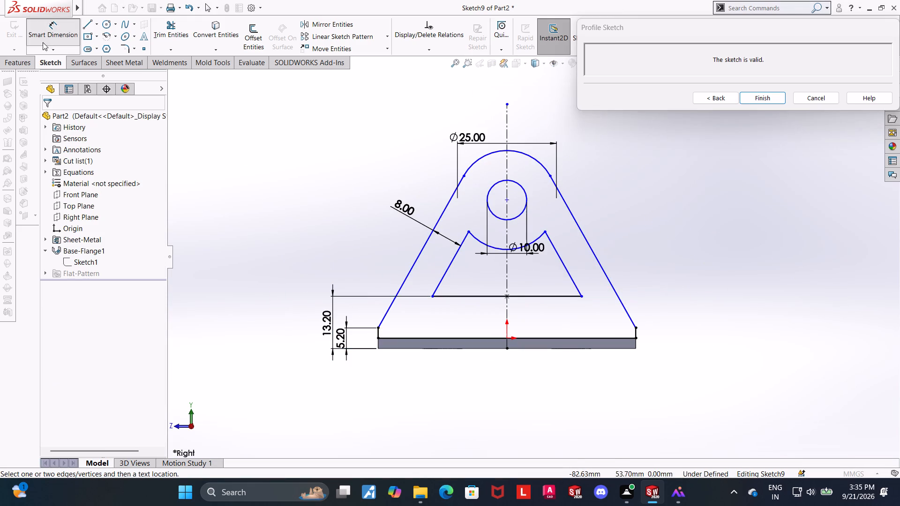
{"action": "left_click", "coordinate": [507, 151]}
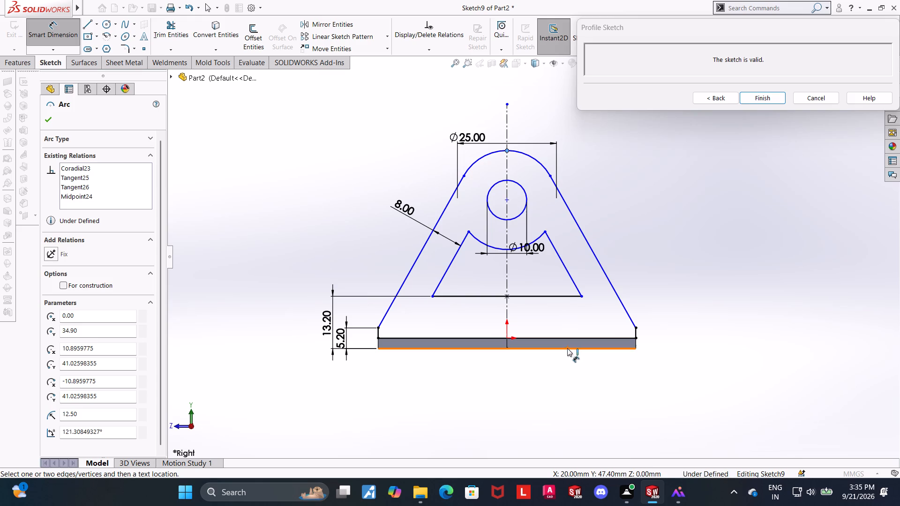
{"action": "left_click", "coordinate": [567, 349]}
{"action": "left_click", "coordinate": [692, 255]}
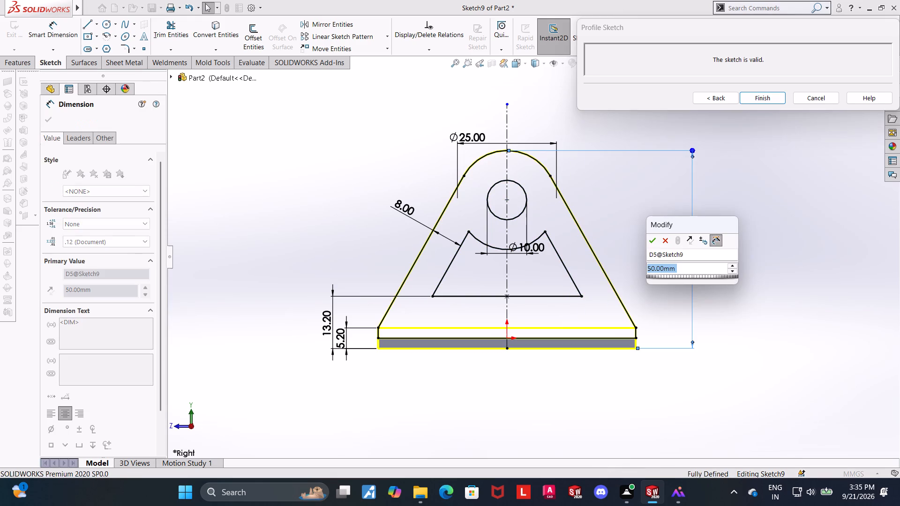
{"action": "left_click", "coordinate": [654, 238]}
Return from the corrected profile sketch to the edge flange settings.
{"action": "left_click", "coordinate": [727, 98]}
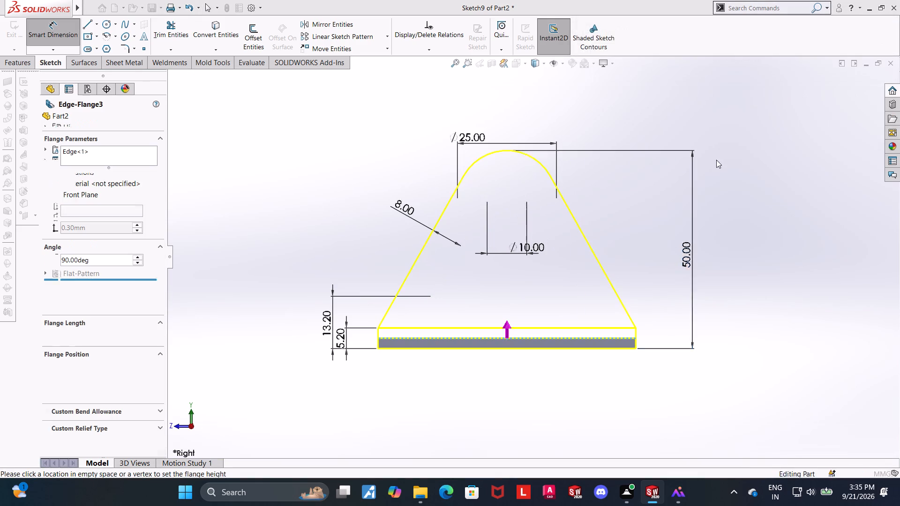
Complete the edge flange along the base plate's long edge using the corrected tapered profile.
{"action": "middle_click_drag", "start_coordinate": [728, 166], "coordinate": [712, 174]}
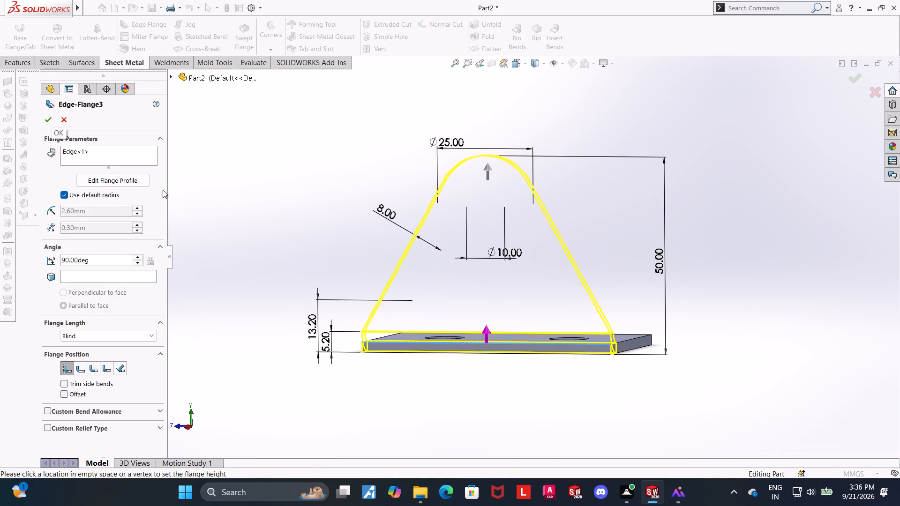
{"action": "middle_click_drag", "start_coordinate": [180, 215], "coordinate": [276, 264]}
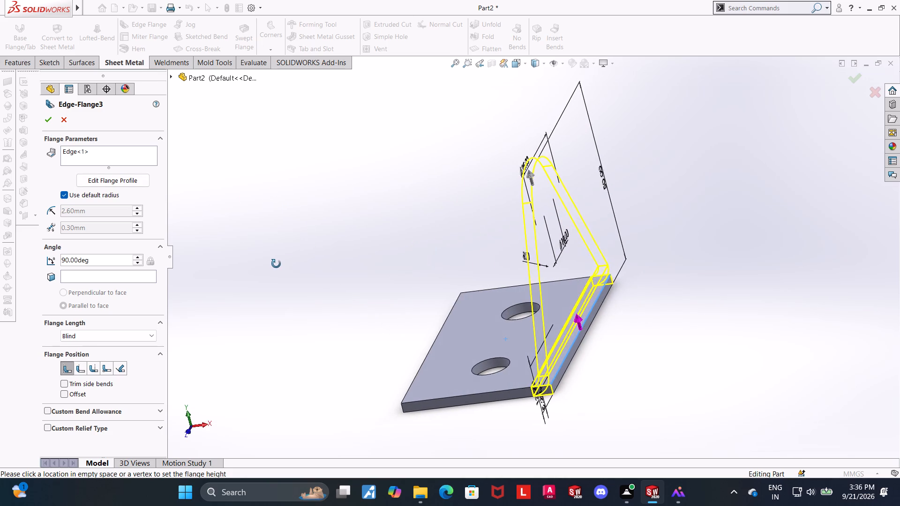
{"action": "middle_click_drag", "start_coordinate": [276, 264], "coordinate": [279, 304]}
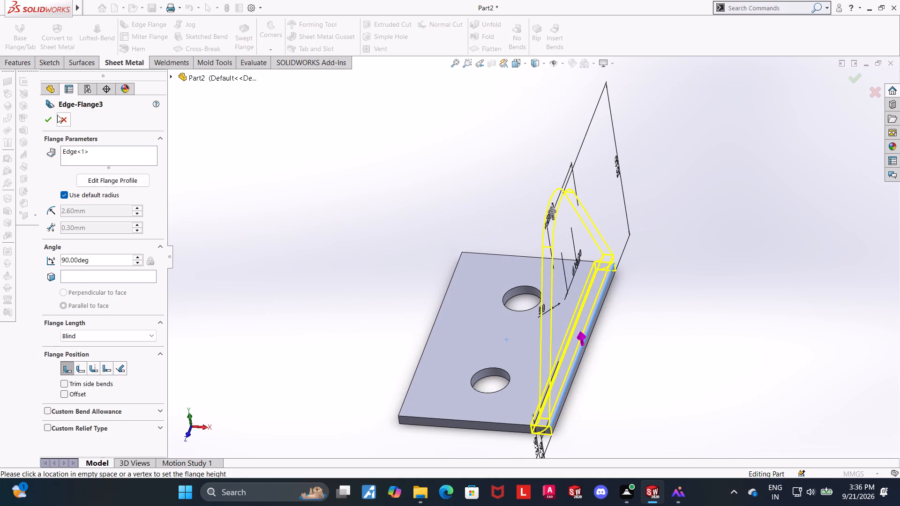
{"action": "left_click", "coordinate": [51, 113]}
{"action": "left_click", "coordinate": [261, 239]}
Examine the finished edge flange, its hole, cutout and bend from the Right view and several angles.
{"action": "middle_click_drag", "start_coordinate": [212, 182], "coordinate": [175, 159]}
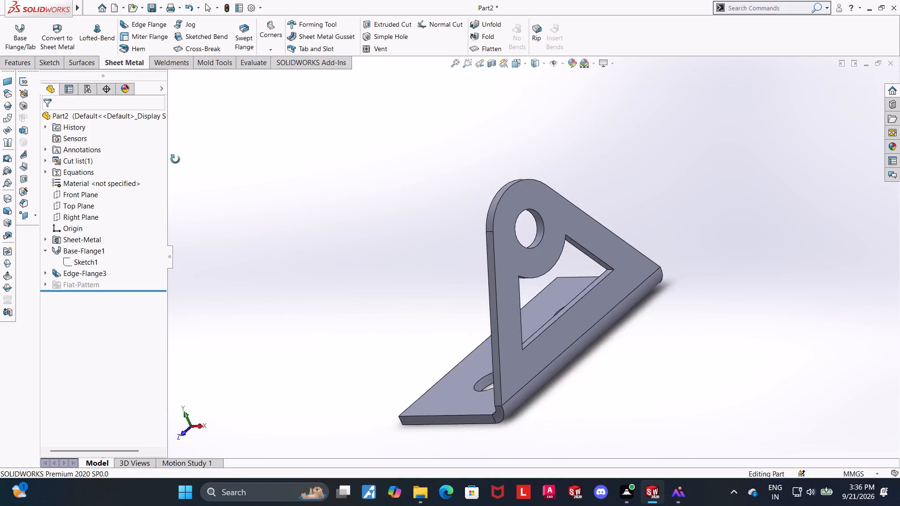
{"action": "middle_click_drag", "start_coordinate": [175, 159], "coordinate": [166, 166]}
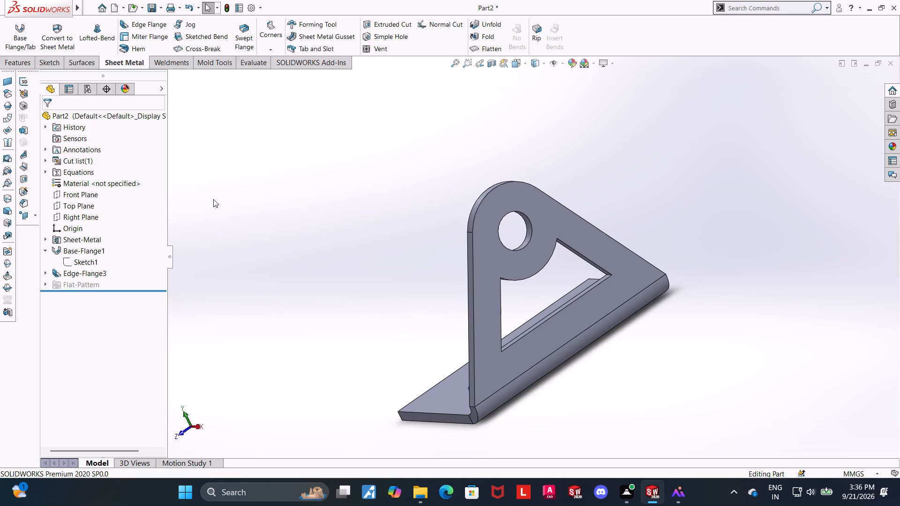
{"action": "middle_click_drag", "start_coordinate": [267, 238], "coordinate": [210, 251]}
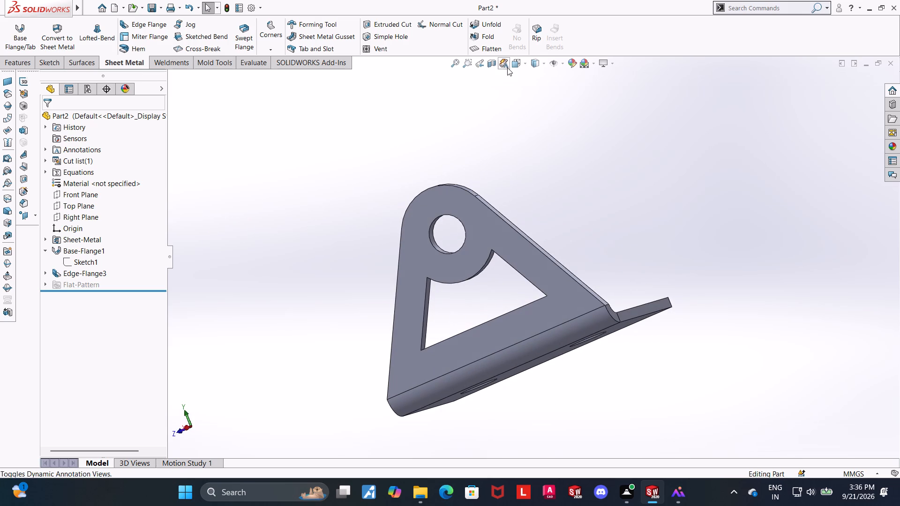
{"action": "left_click", "coordinate": [516, 63]}
{"action": "left_click", "coordinate": [376, 273]}
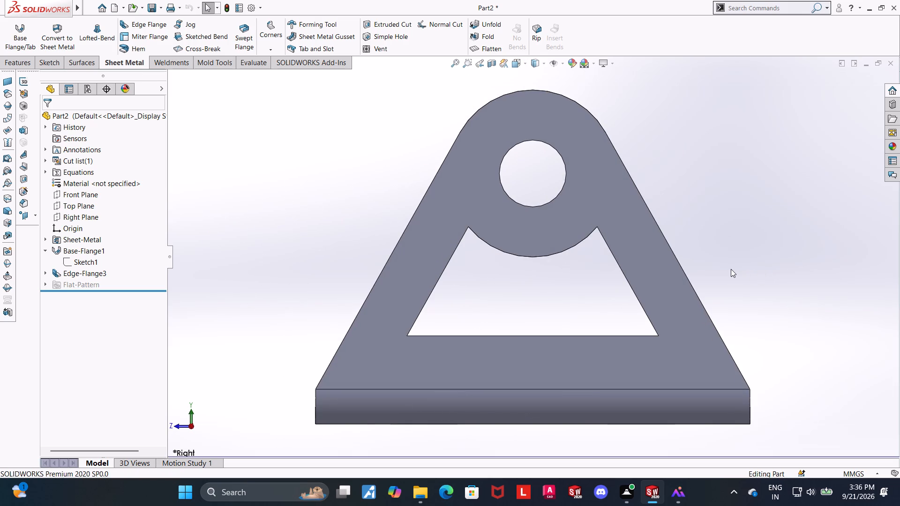
{"action": "scroll", "coordinate": [731, 269], "scroll_direction": "up", "scroll_amount": 1}
{"action": "middle_click_drag", "start_coordinate": [447, 305], "coordinate": [554, 376]}
{"action": "scroll", "coordinate": [548, 359], "scroll_direction": "up", "scroll_amount": 5}
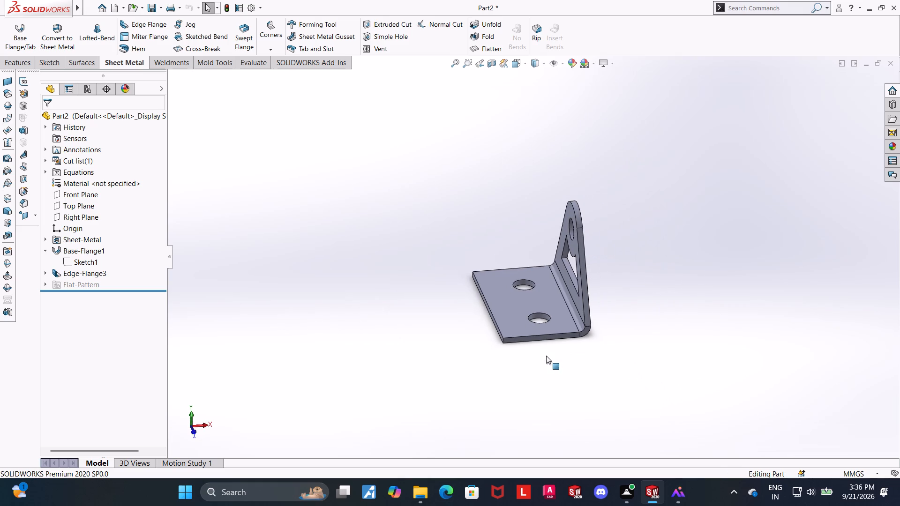
{"action": "middle_click_drag", "start_coordinate": [584, 281], "coordinate": [562, 286]}
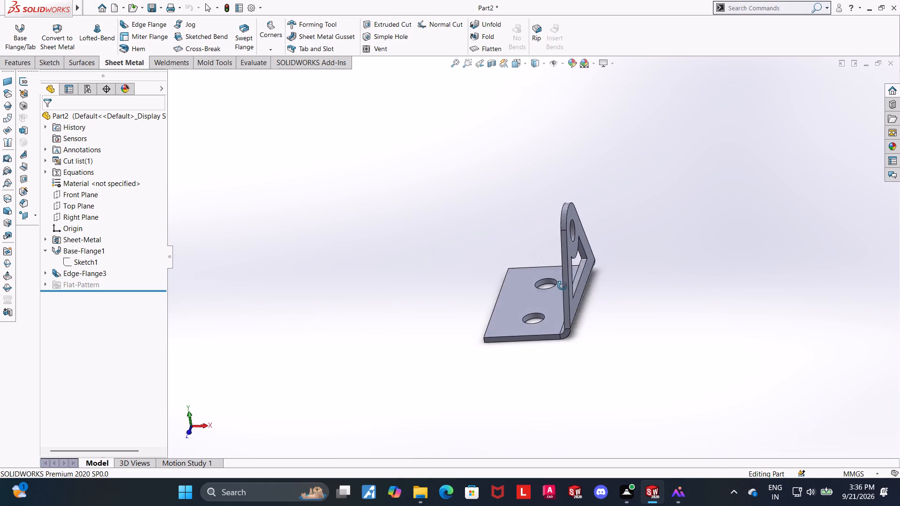
{"action": "middle_click_drag", "start_coordinate": [562, 286], "coordinate": [566, 286]}
{"action": "scroll", "coordinate": [622, 230], "scroll_direction": "down", "scroll_amount": 1}
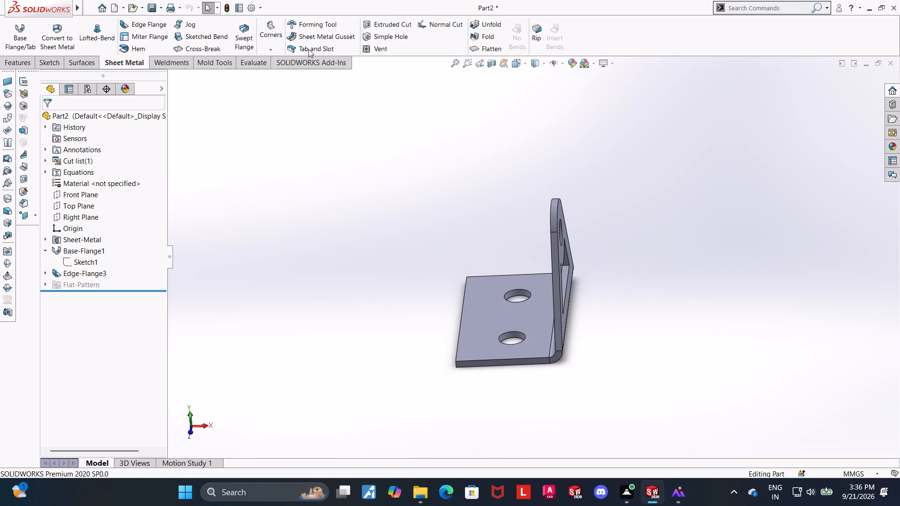
Mirror the tapered edge flange about the Right Plane onto the opposite edge of the base.
{"action": "left_click", "coordinate": [7, 58]}
{"action": "left_click", "coordinate": [403, 51]}
{"action": "left_click", "coordinate": [168, 75]}
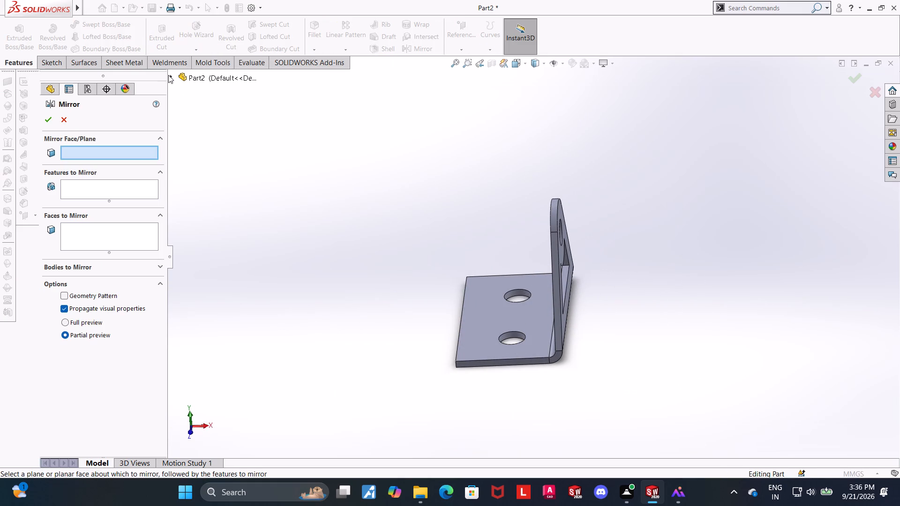
{"action": "left_click", "coordinate": [205, 178]}
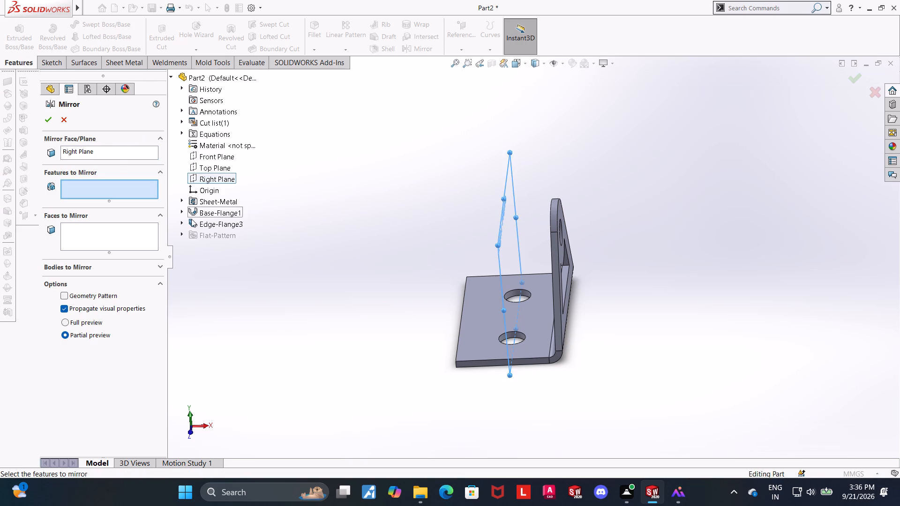
{"action": "left_click", "coordinate": [205, 224]}
{"action": "left_click", "coordinate": [48, 119]}
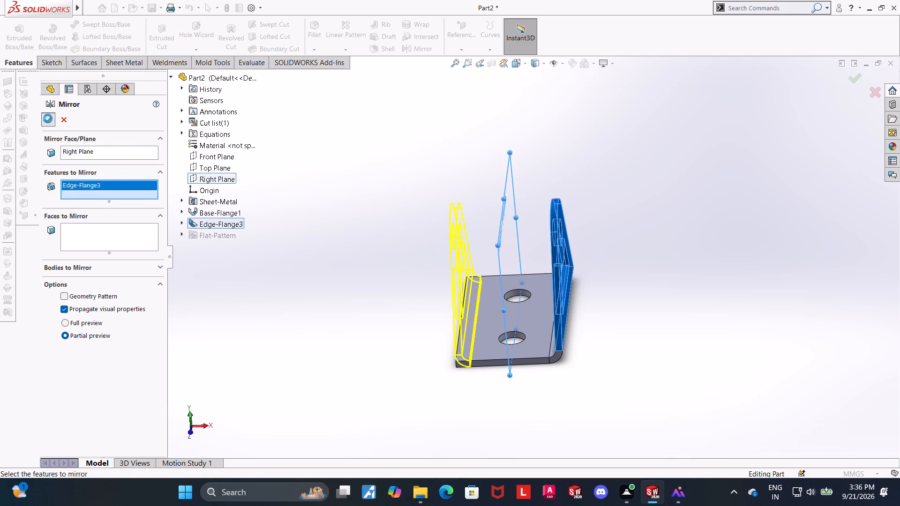
{"action": "left_click", "coordinate": [352, 257]}
Examine the bracket from several angles, checking both tapered flanges, their cutouts and bends, and the base holes.
{"action": "scroll", "coordinate": [667, 323], "scroll_direction": "down", "scroll_amount": 2}
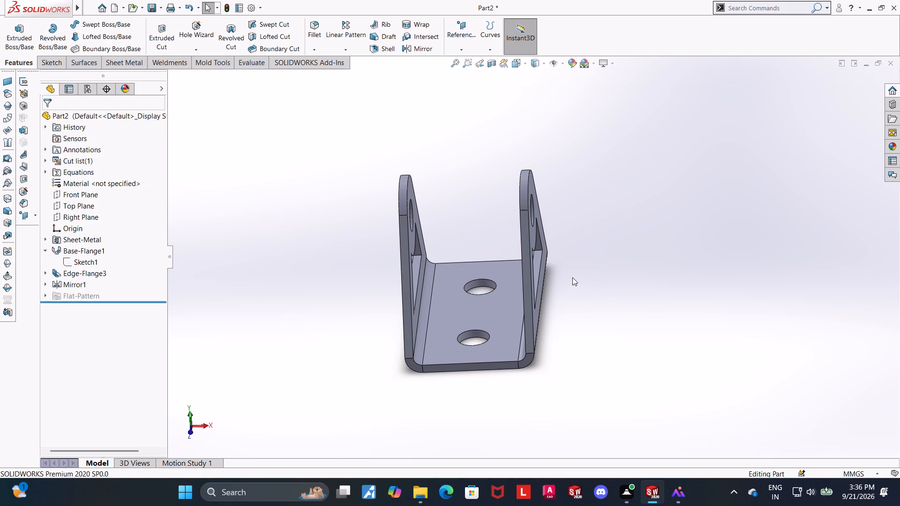
{"action": "middle_click_drag", "start_coordinate": [557, 236], "coordinate": [435, 232]}
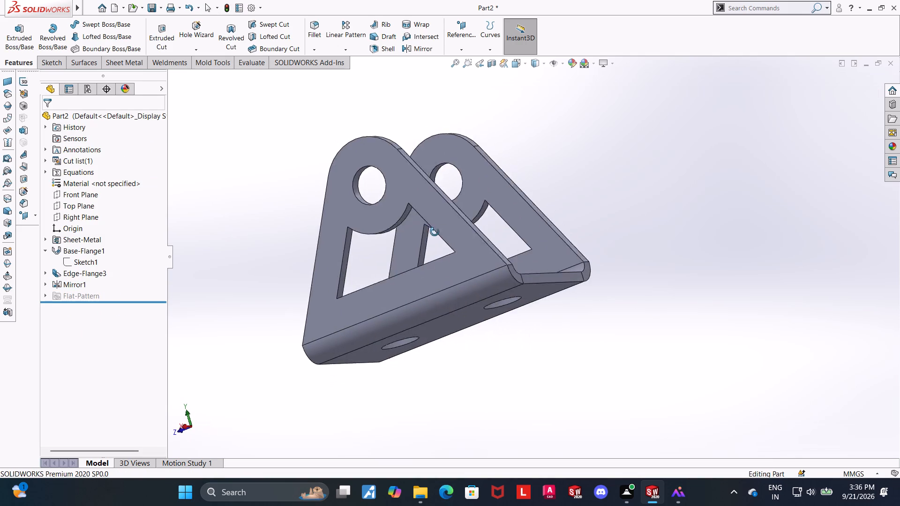
{"action": "middle_click_drag", "start_coordinate": [435, 232], "coordinate": [477, 238]}
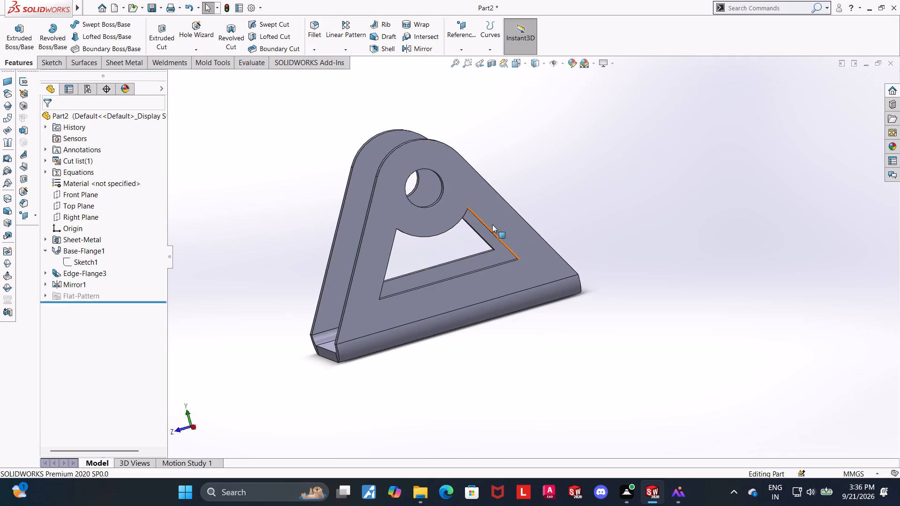
{"action": "middle_click_drag", "start_coordinate": [513, 209], "coordinate": [582, 236]}
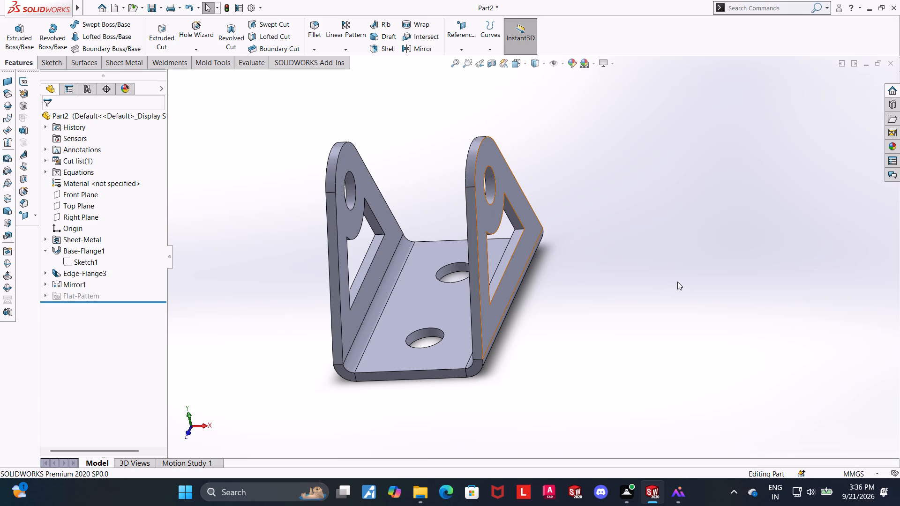
{"action": "middle_click_drag", "start_coordinate": [645, 240], "coordinate": [599, 224]}
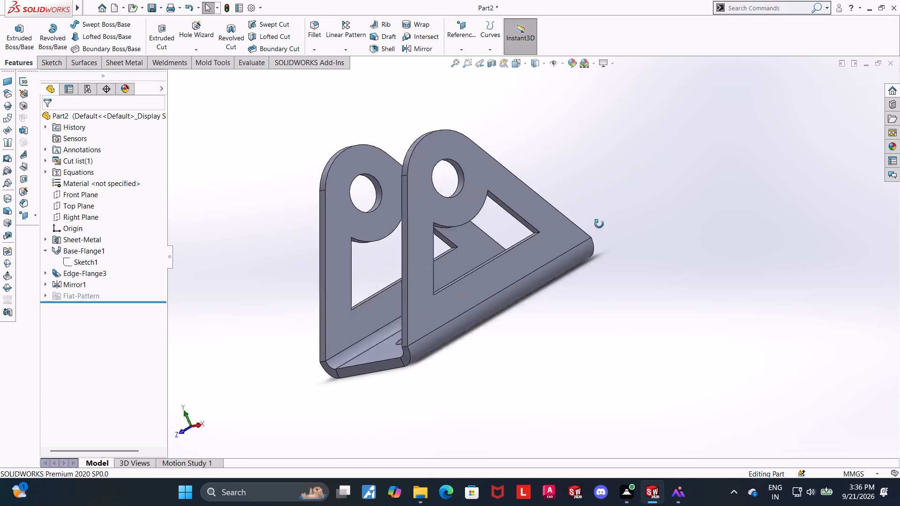
{"action": "middle_click_drag", "start_coordinate": [599, 224], "coordinate": [587, 224]}
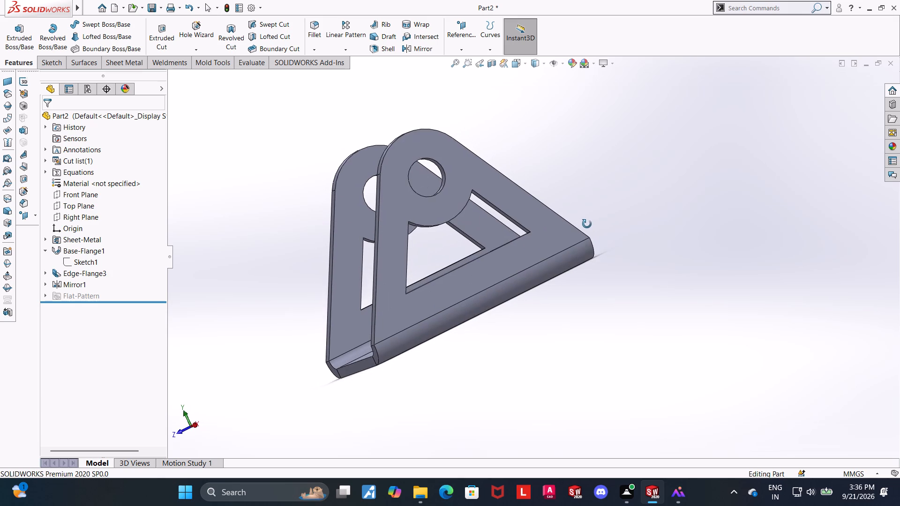
{"action": "middle_click_drag", "start_coordinate": [587, 224], "coordinate": [675, 227]}
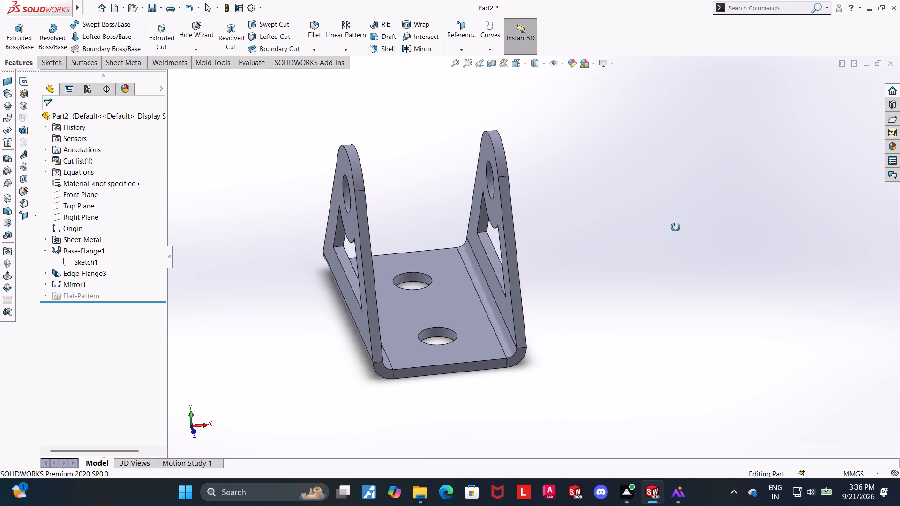
{"action": "middle_click_drag", "start_coordinate": [675, 227], "coordinate": [675, 228]}
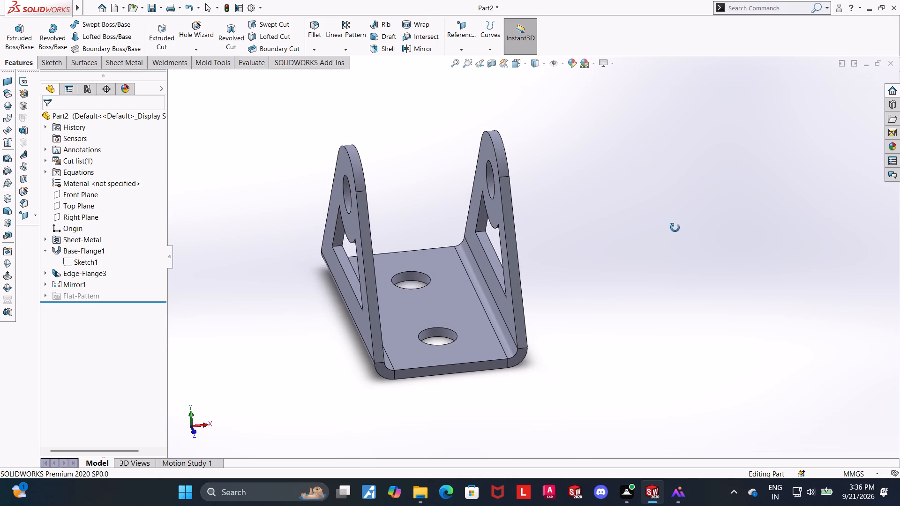
{"action": "middle_click_drag", "start_coordinate": [675, 228], "coordinate": [642, 209]}
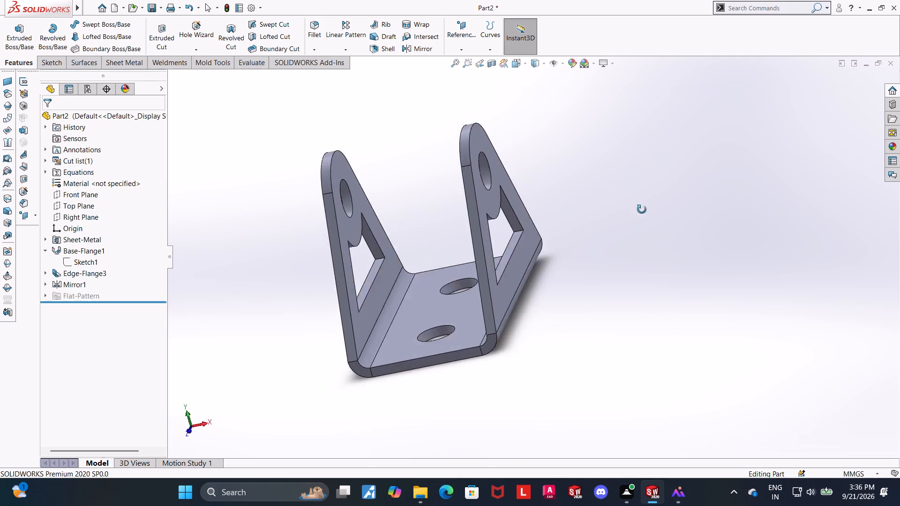
{"action": "middle_click_drag", "start_coordinate": [642, 209], "coordinate": [620, 220]}
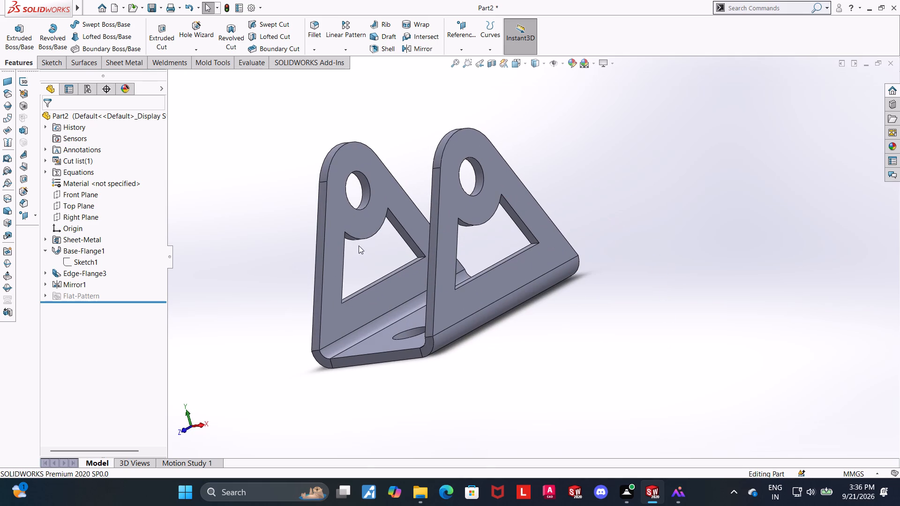
{"action": "scroll", "coordinate": [373, 238], "scroll_direction": "down", "scroll_amount": 2}
{"action": "scroll", "coordinate": [660, 285], "scroll_direction": "up", "scroll_amount": 2}
{"action": "middle_click_drag", "start_coordinate": [586, 292], "coordinate": [616, 302]}
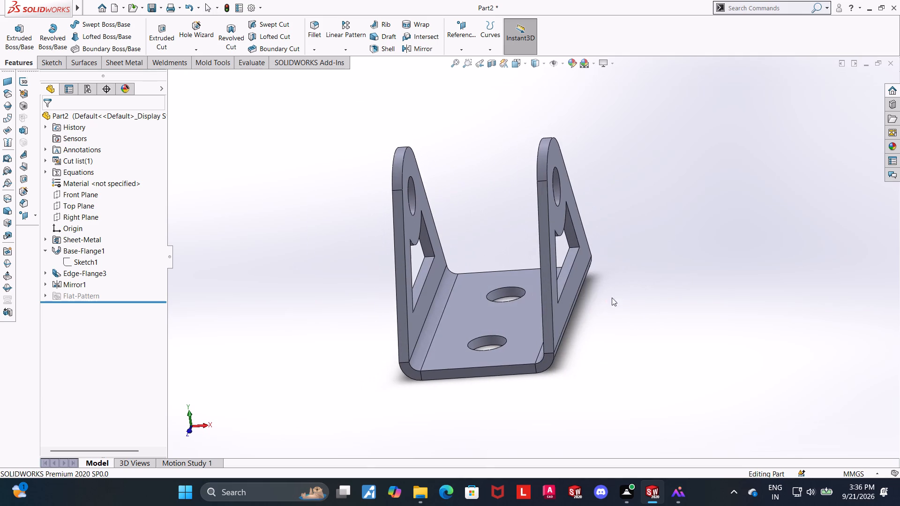
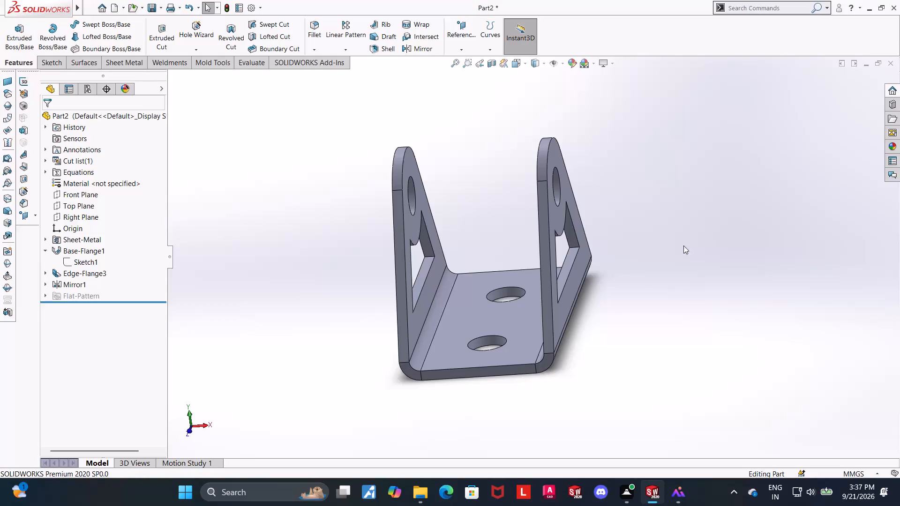
Flatten the sheet metal bracket into its flat pattern and view it from the Top orientation.
{"action": "left_click", "coordinate": [130, 59]}
{"action": "left_click", "coordinate": [480, 45]}
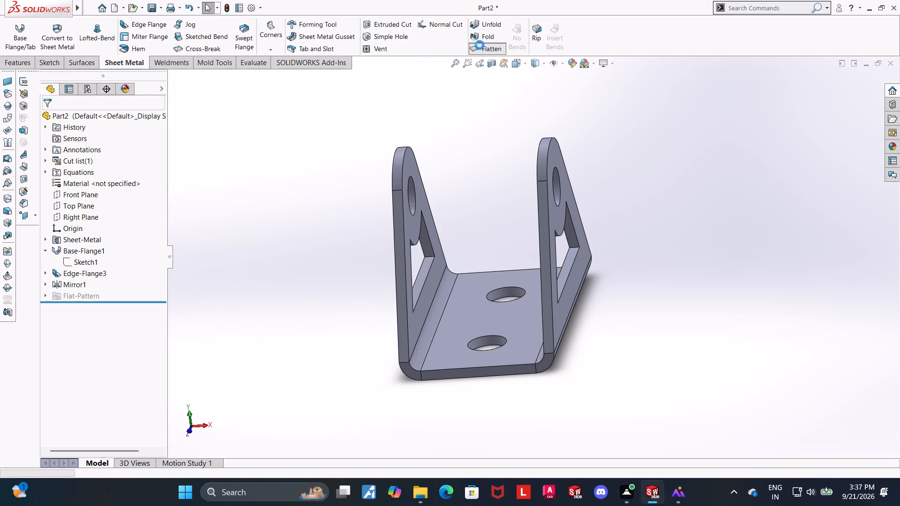
{"action": "left_click", "coordinate": [514, 68]}
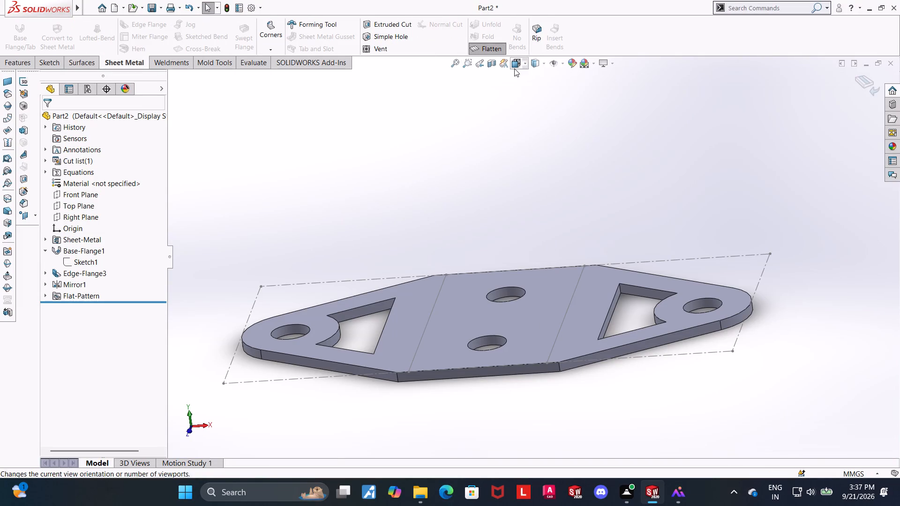
{"action": "left_click", "coordinate": [421, 221]}
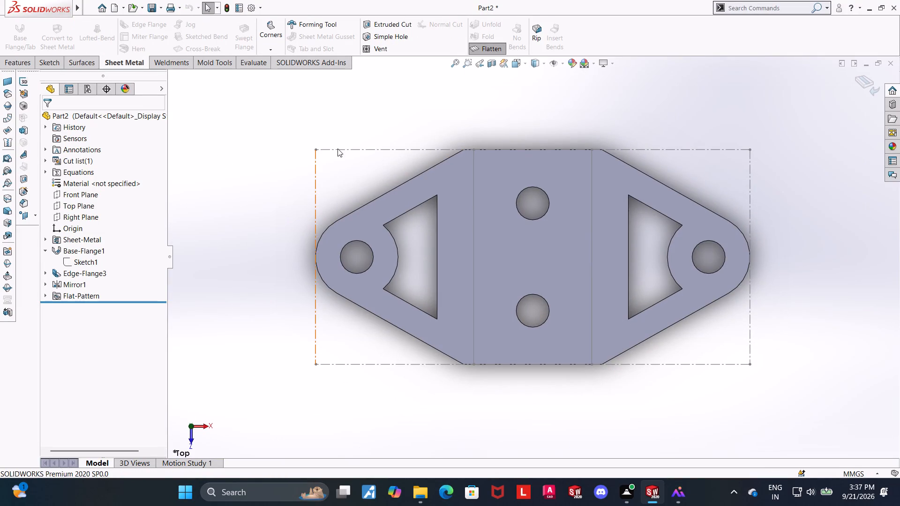
Export the flat pattern to Downloads in DWG format under the name "sheet metal delta wing anchor bracket".
{"action": "right_click", "coordinate": [486, 215]}
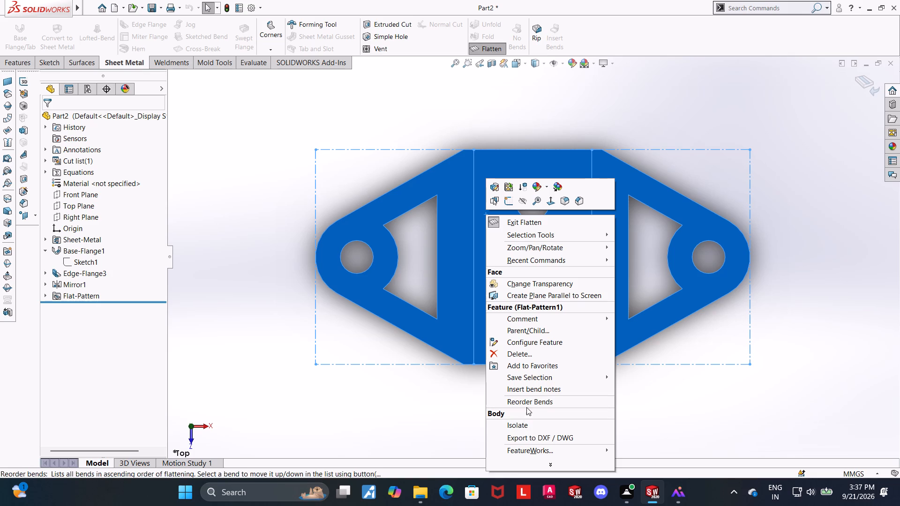
{"action": "left_click", "coordinate": [529, 439]}
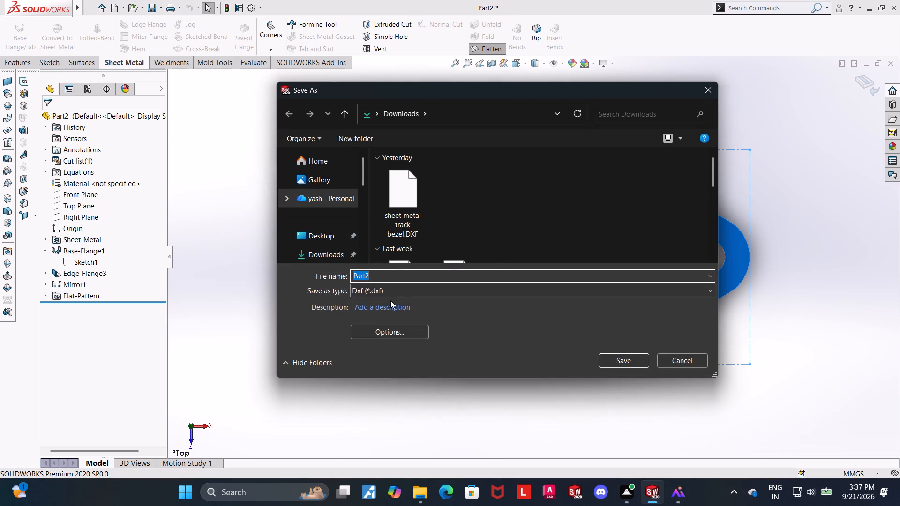
{"action": "left_click", "coordinate": [390, 297]}
{"action": "left_click", "coordinate": [390, 294]}
{"action": "left_click", "coordinate": [408, 320]}
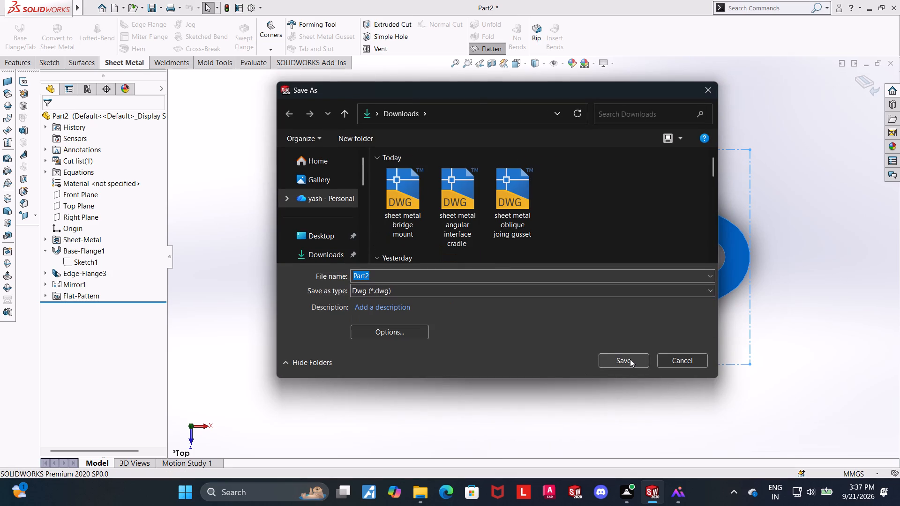
{"action": "type", "text": "sheet metal"}
{"action": "key", "text": "space"}
{"action": "left_click", "coordinate": [603, 274]}
{"action": "key", "text": "BackSpace"}
{"action": "type", "text": "sheet metal delta wing anchor bnracke"}
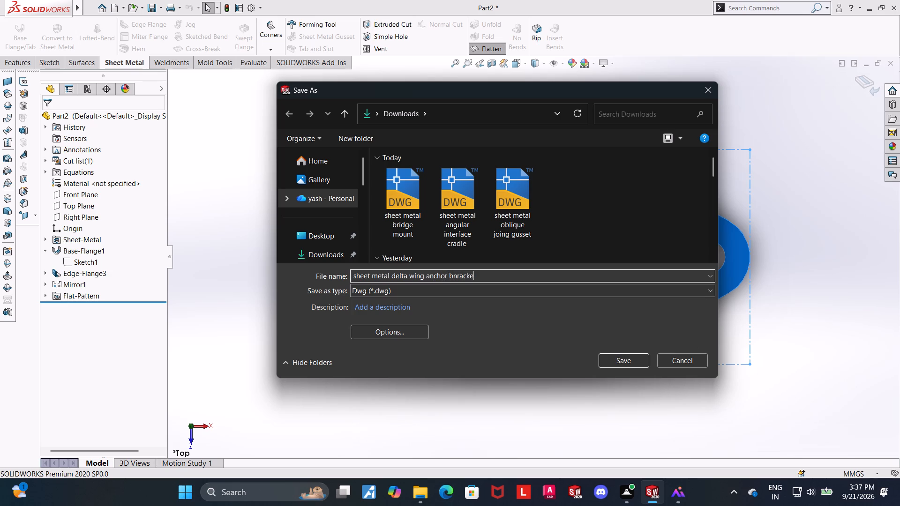
{"action": "key", "text": "space"}
{"action": "type", "text": "t"}
{"action": "key", "text": "BackSpace"}
{"action": "key", "text": "BackSpace"}
{"action": "key", "text": "BackSpace"}
{"action": "key", "text": "BackSpace"}
{"action": "key", "text": "BackSpace"}
{"action": "key", "text": "BackSpace"}
{"action": "key", "text": "BackSpace"}
{"action": "key", "text": "BackSpace"}
{"action": "type", "text": "racket"}
{"action": "key", "text": "space"}
{"action": "left_click", "coordinate": [620, 353]}
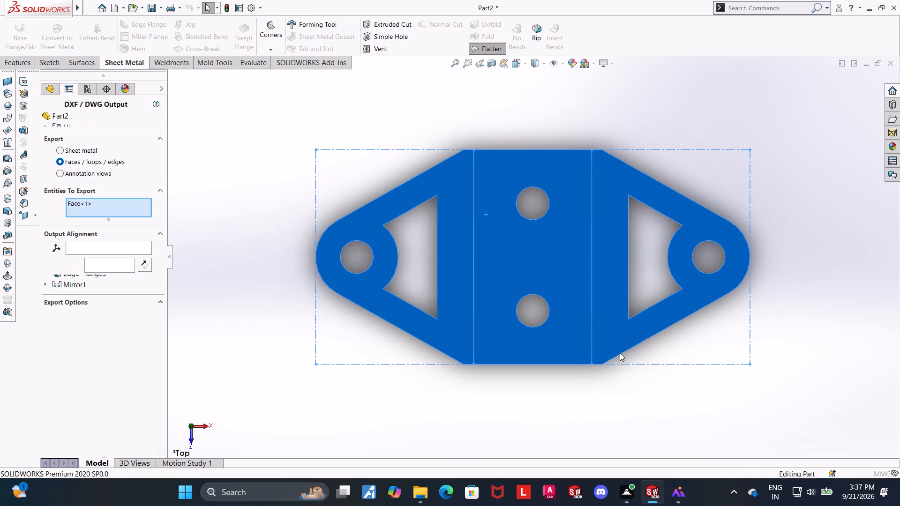
Complete the DWG output as Sheet metal, including geometry, hidden edges, bend lines, sketches and bounding box.
{"action": "left_click", "coordinate": [58, 150]}
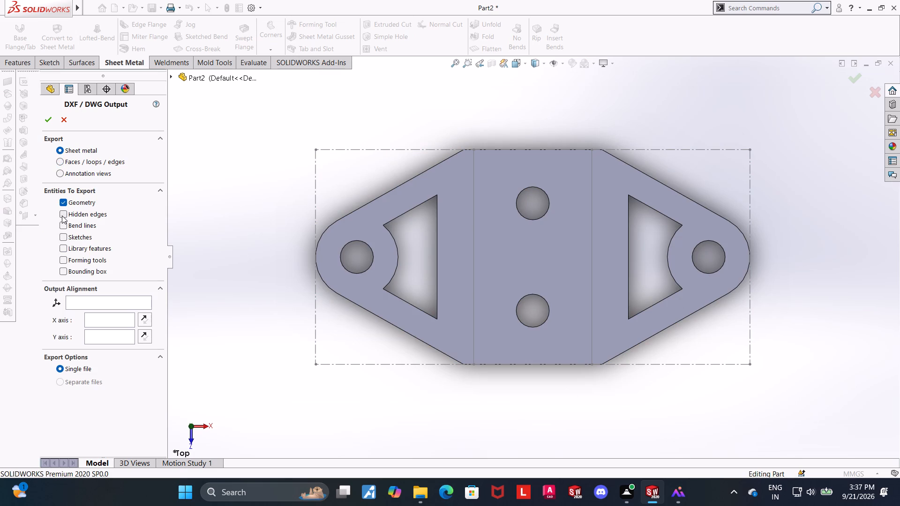
{"action": "left_click", "coordinate": [64, 214]}
{"action": "left_click", "coordinate": [62, 225]}
{"action": "left_click", "coordinate": [65, 236]}
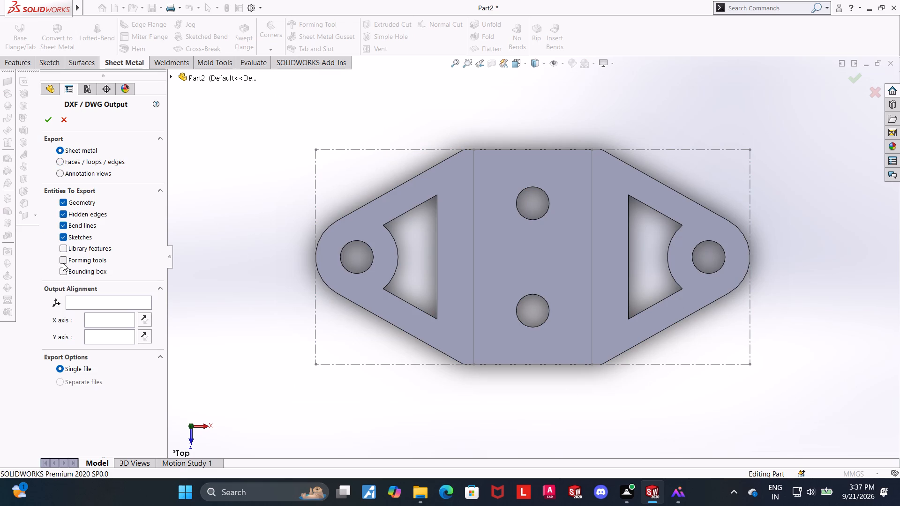
{"action": "left_click", "coordinate": [63, 268]}
{"action": "left_click", "coordinate": [46, 118]}
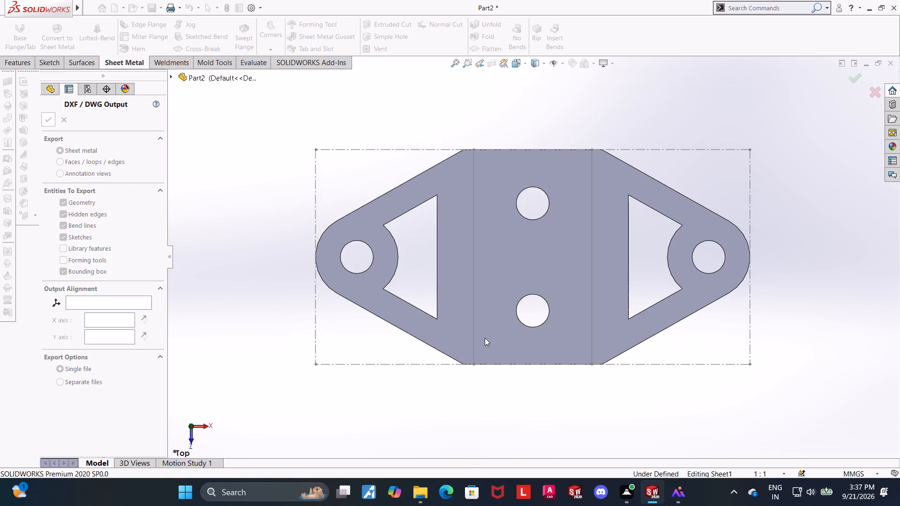
{"action": "left_click", "coordinate": [535, 382]}
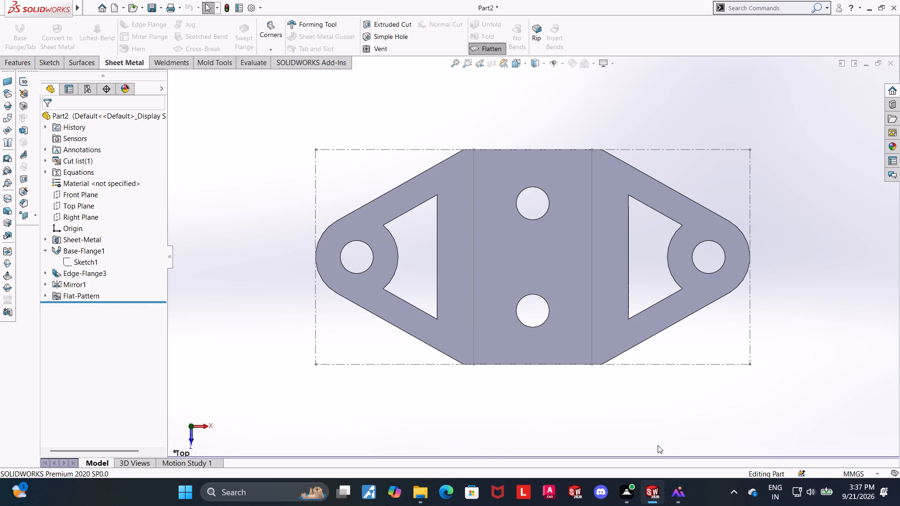
Save the flat pattern, seen at an angle, as a PDF named "sheet metal delta wing anchor bracket flat" in Downloads.
{"action": "middle_click_drag", "start_coordinate": [676, 404], "coordinate": [652, 283]}
{"action": "middle_click_drag", "start_coordinate": [501, 143], "coordinate": [465, 161]}
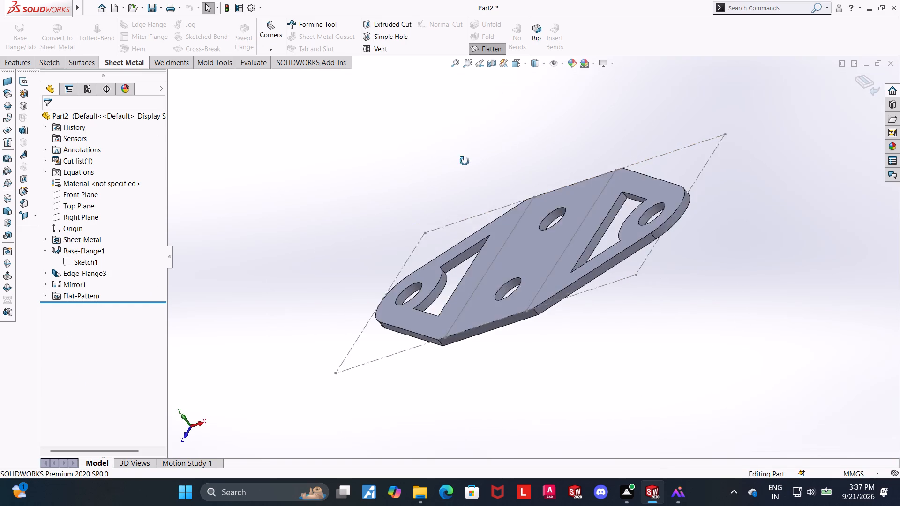
{"action": "middle_click_drag", "start_coordinate": [465, 161], "coordinate": [512, 160]}
{"action": "middle_click_drag", "start_coordinate": [513, 160], "coordinate": [509, 171]}
{"action": "right_click", "coordinate": [505, 240]}
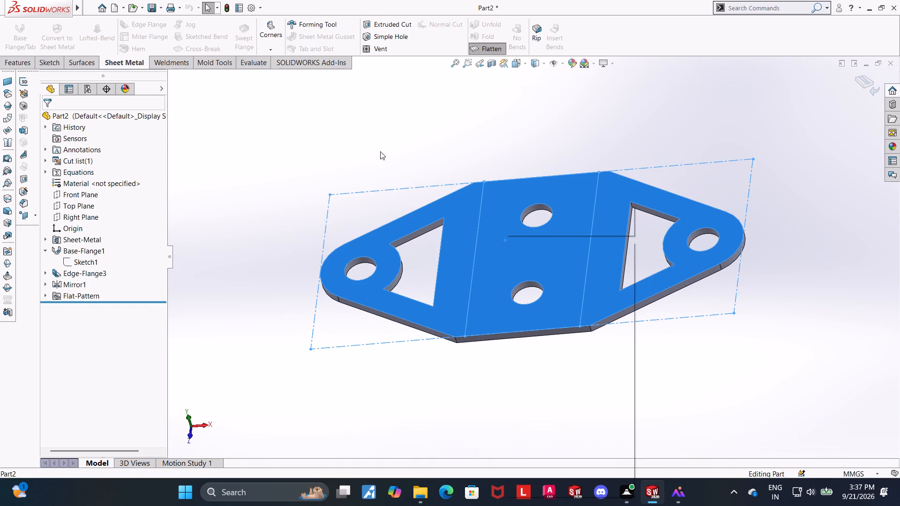
{"action": "left_click", "coordinate": [377, 144]}
{"action": "left_click", "coordinate": [111, 7]}
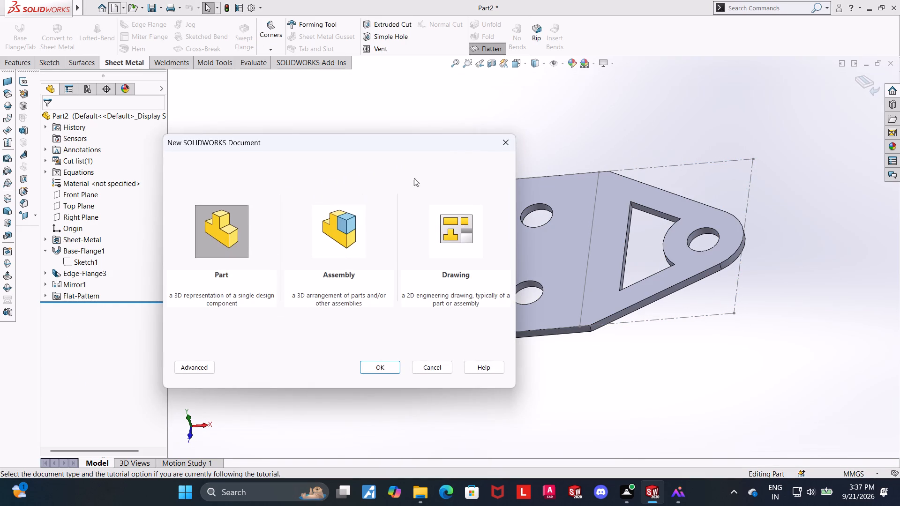
{"action": "left_click", "coordinate": [497, 141]}
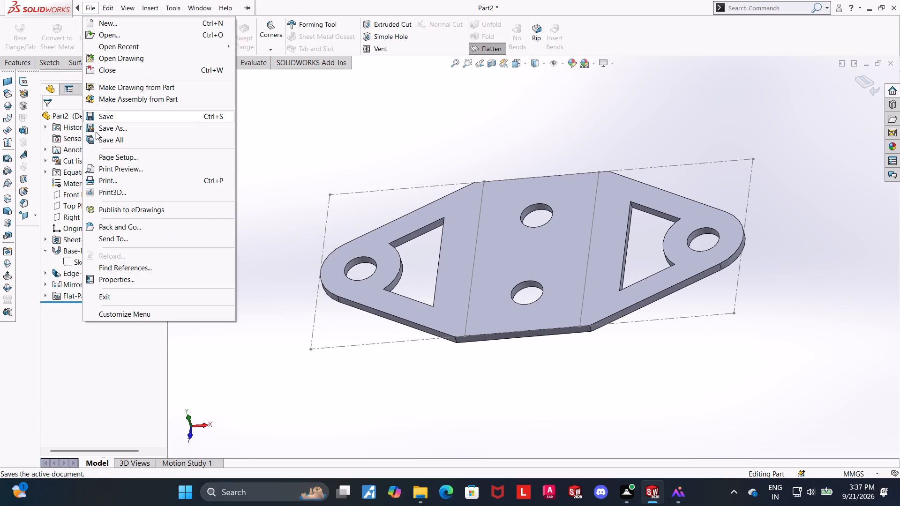
{"action": "left_click", "coordinate": [104, 129]}
{"action": "left_click", "coordinate": [422, 261]}
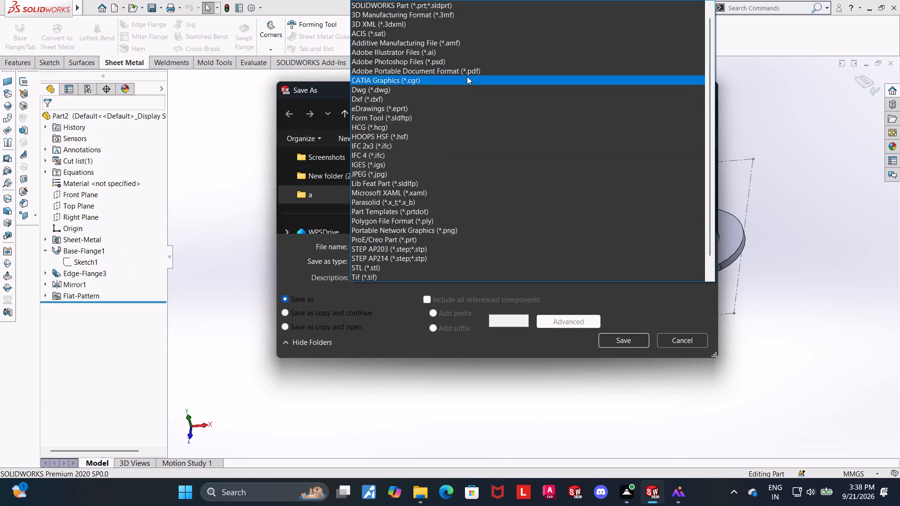
{"action": "left_click", "coordinate": [469, 73]}
{"action": "type", "text": "sheet metal delta wing anchjo"}
{"action": "key", "text": "BackSpace"}
{"action": "key", "text": "BackSpace"}
{"action": "type", "text": "or bracket"}
{"action": "key", "text": "space"}
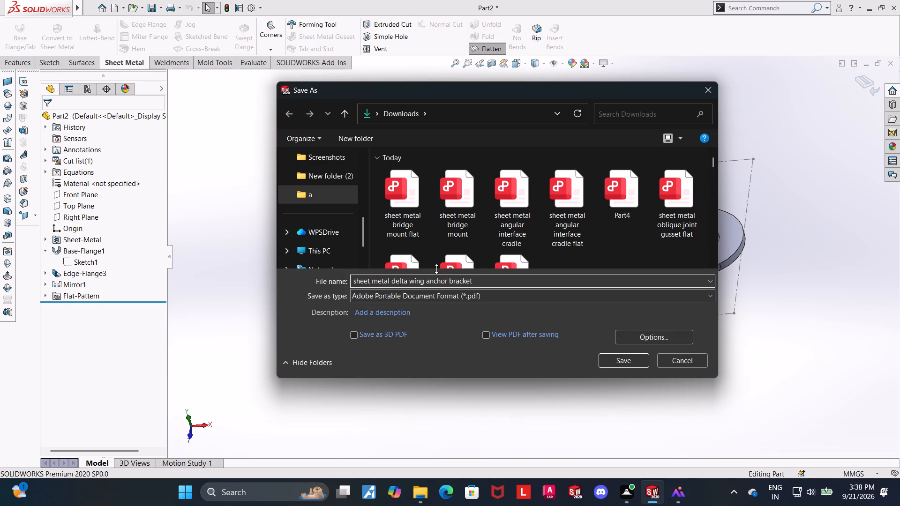
{"action": "type", "text": "flat"}
{"action": "key", "text": "space"}
{"action": "left_click", "coordinate": [764, 363]}
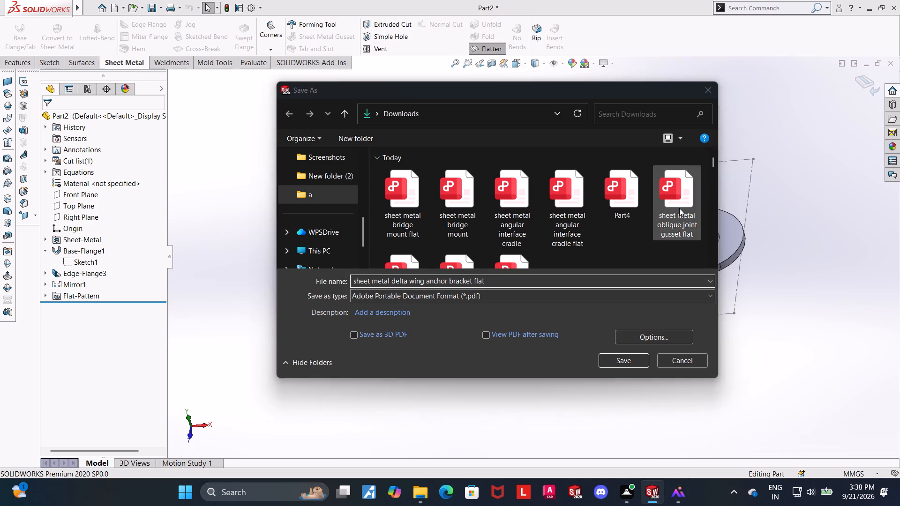
{"action": "left_click", "coordinate": [619, 363]}
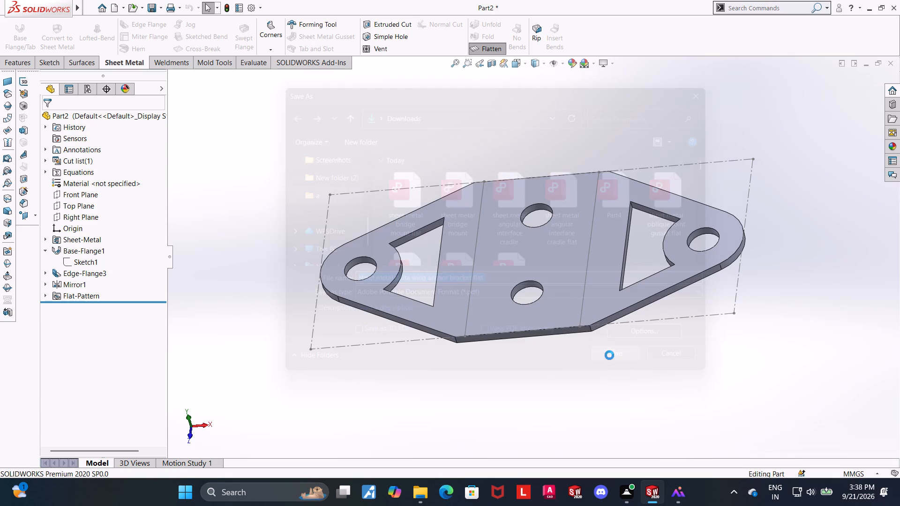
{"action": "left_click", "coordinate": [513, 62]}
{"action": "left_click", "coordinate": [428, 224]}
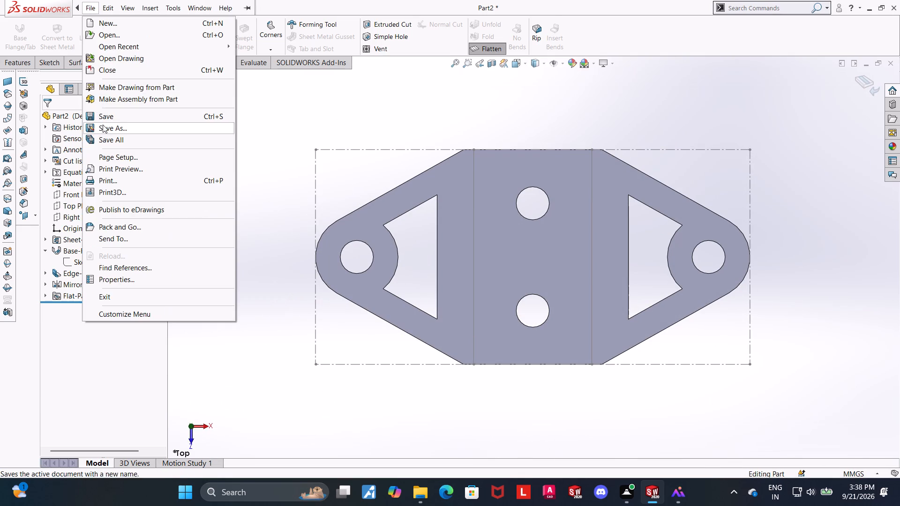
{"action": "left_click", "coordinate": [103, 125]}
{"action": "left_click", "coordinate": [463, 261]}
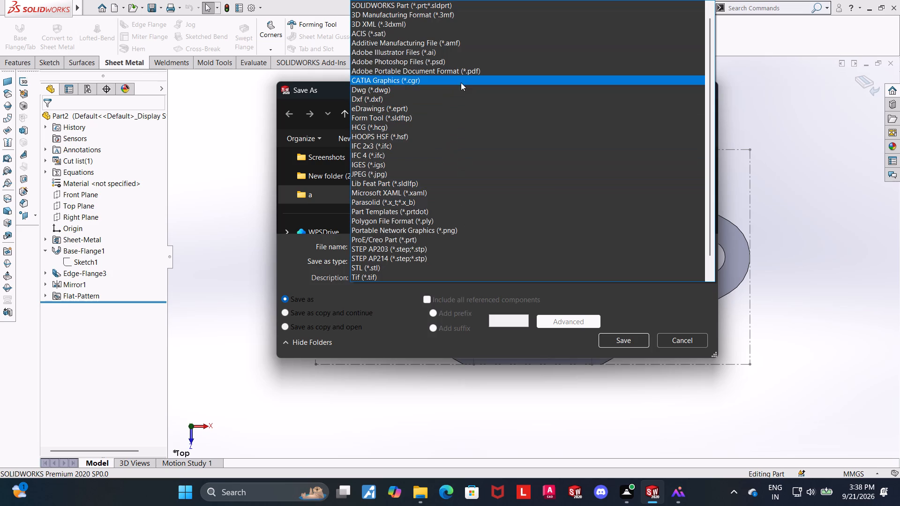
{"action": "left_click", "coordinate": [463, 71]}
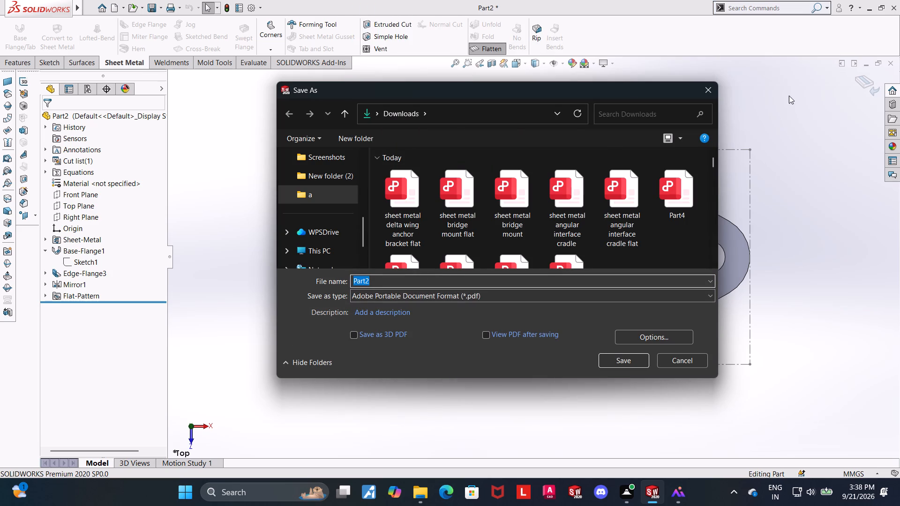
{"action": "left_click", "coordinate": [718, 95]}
Exit the flattened state to return the bracket to its folded form and view it at an angle.
{"action": "middle_click_drag", "start_coordinate": [305, 144], "coordinate": [295, 110]}
{"action": "left_click", "coordinate": [485, 44]}
{"action": "middle_click_drag", "start_coordinate": [463, 117], "coordinate": [436, 53]}
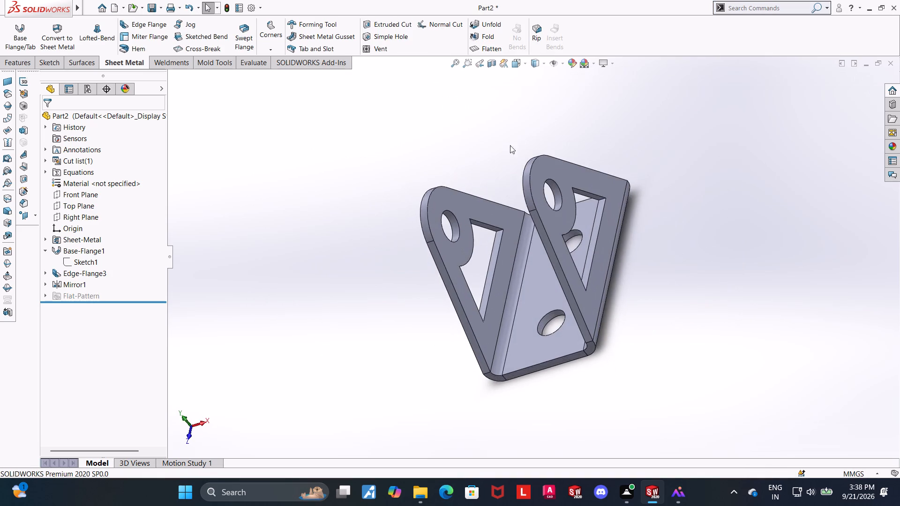
{"action": "middle_click_drag", "start_coordinate": [604, 193], "coordinate": [614, 154]}
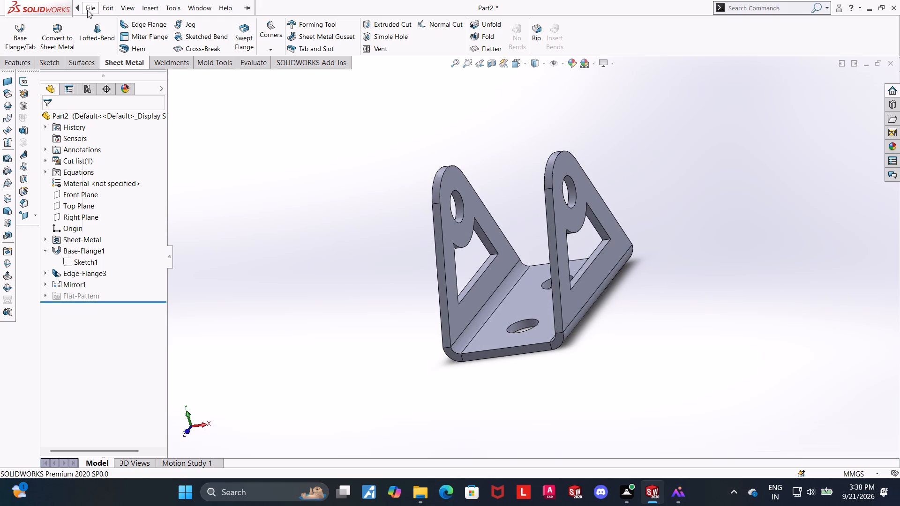
Save the folded bracket as a SOLIDWORKS Part named "sheet metal delta wing anchor bracket" in Downloads.
{"action": "left_click", "coordinate": [115, 125]}
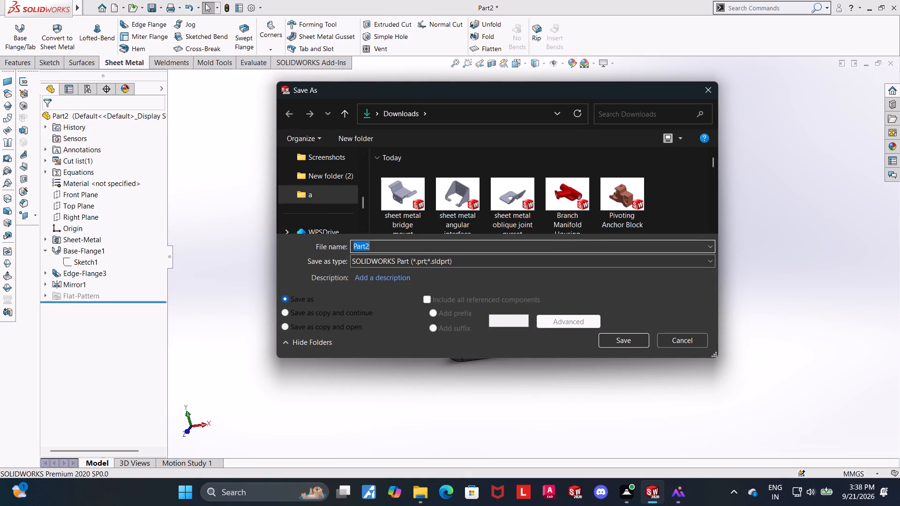
{"action": "type", "text": "sheet metal delta w"}
{"action": "key", "text": "BackSpace"}
{"action": "type", "text": "wing anchor bracket"}
{"action": "key", "text": "space"}
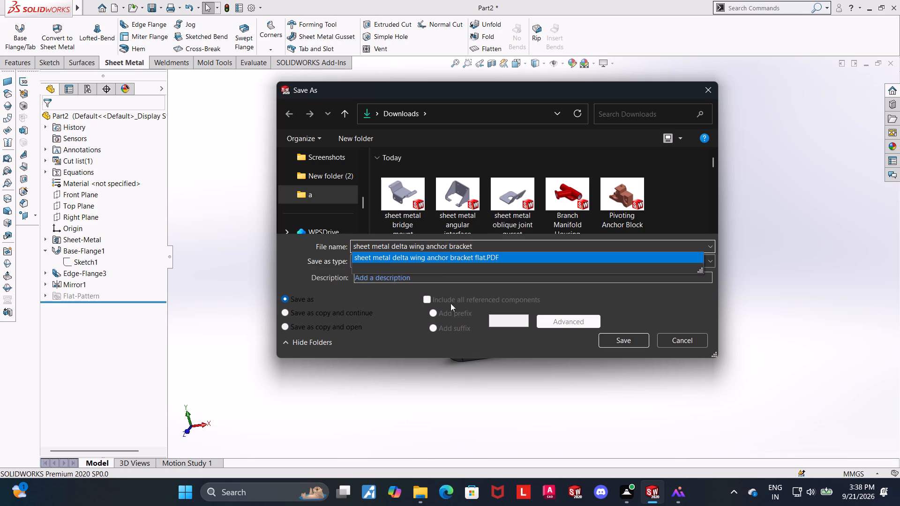
{"action": "left_click", "coordinate": [397, 307]}
{"action": "left_click", "coordinate": [616, 338]}
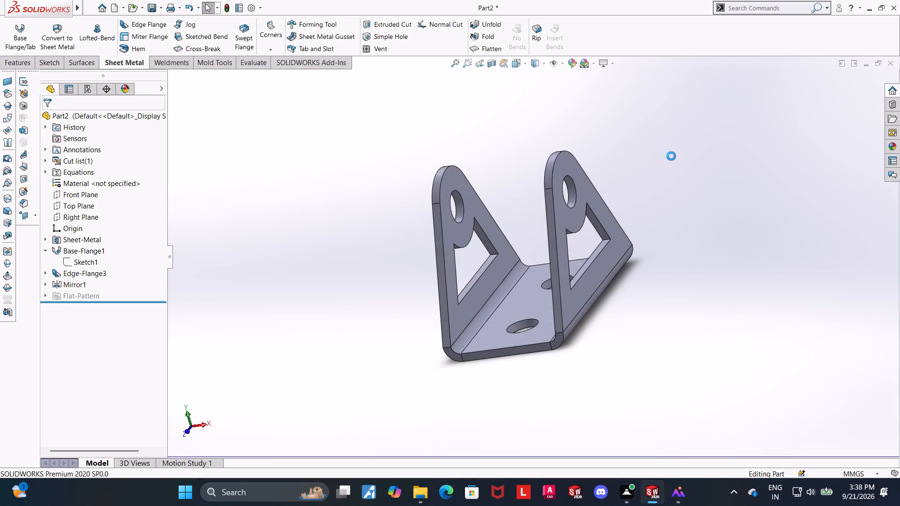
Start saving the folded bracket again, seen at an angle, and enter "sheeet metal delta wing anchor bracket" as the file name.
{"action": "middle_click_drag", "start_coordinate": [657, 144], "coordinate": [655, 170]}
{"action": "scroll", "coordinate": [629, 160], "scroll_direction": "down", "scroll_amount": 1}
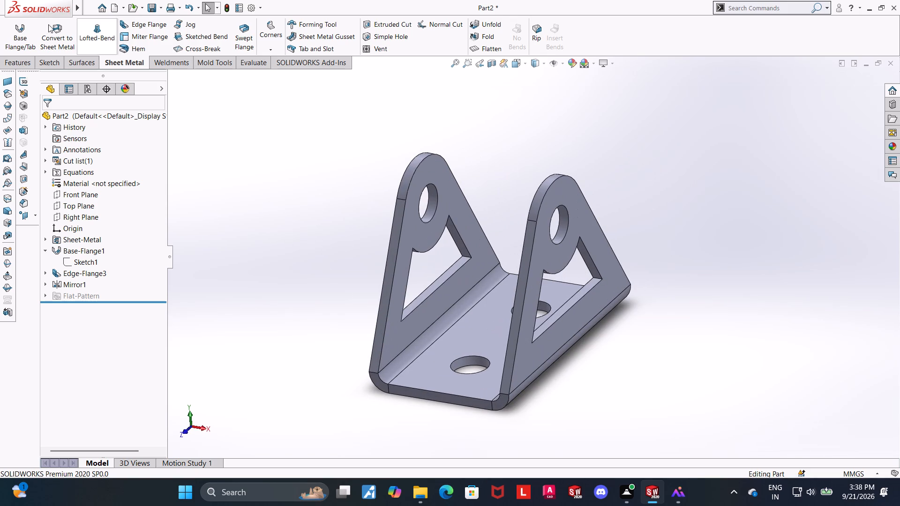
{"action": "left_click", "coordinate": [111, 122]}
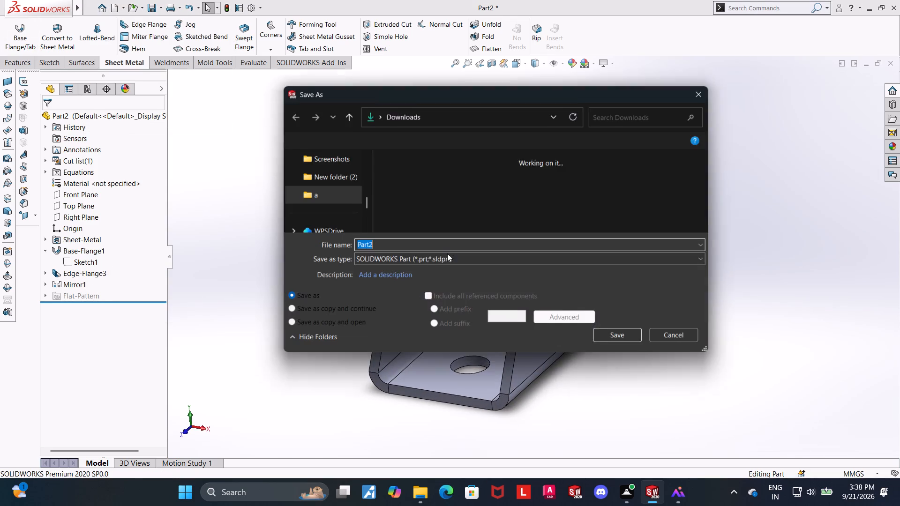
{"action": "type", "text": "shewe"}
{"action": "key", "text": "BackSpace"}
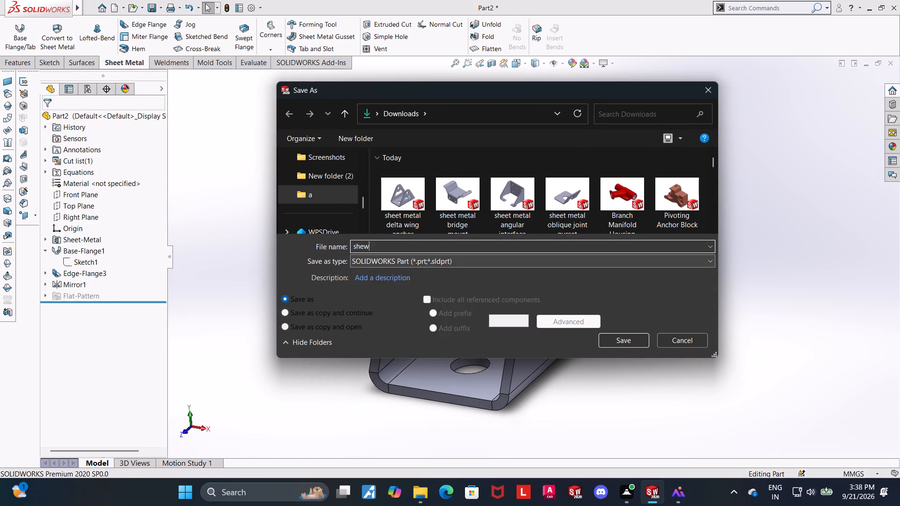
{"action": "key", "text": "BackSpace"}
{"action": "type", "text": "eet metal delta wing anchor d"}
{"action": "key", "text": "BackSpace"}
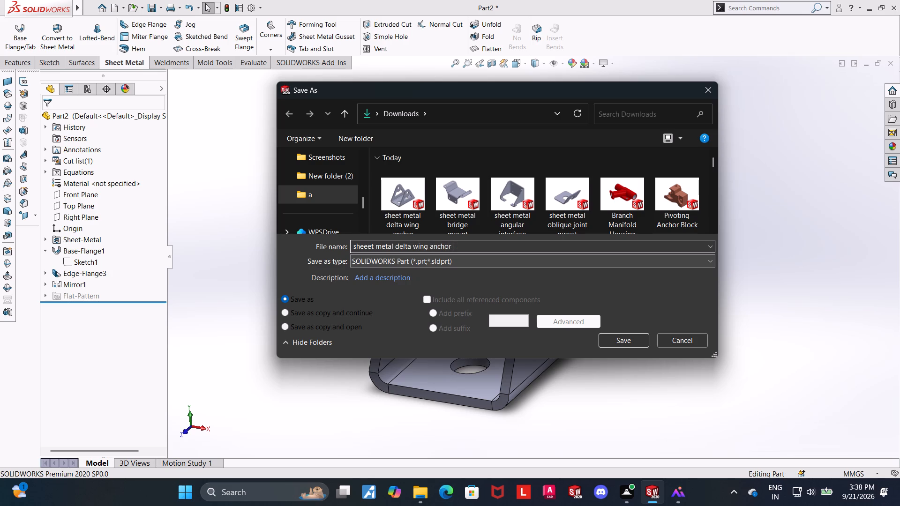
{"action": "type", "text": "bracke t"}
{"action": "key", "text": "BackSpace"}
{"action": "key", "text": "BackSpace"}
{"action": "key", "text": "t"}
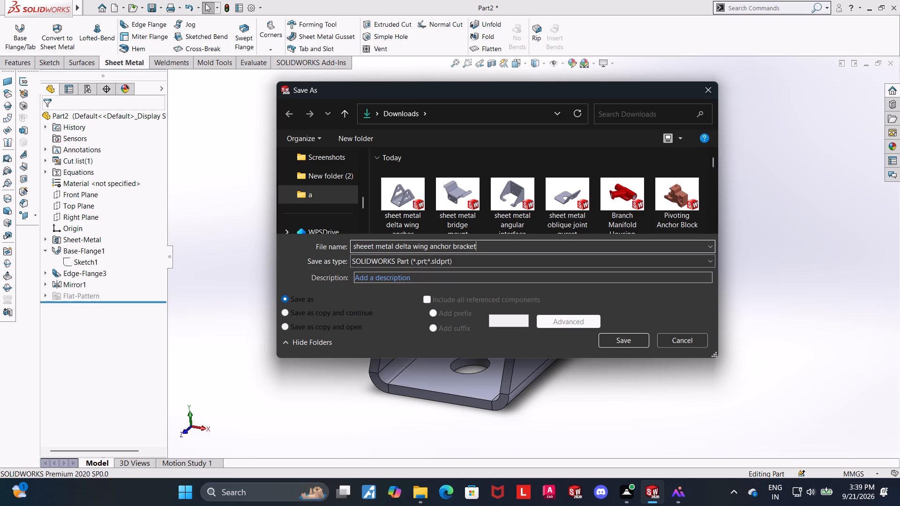
Save the folded bracket as an Adobe PDF in Downloads under the name Part2.
{"action": "left_click", "coordinate": [472, 260]}
{"action": "left_click", "coordinate": [492, 70]}
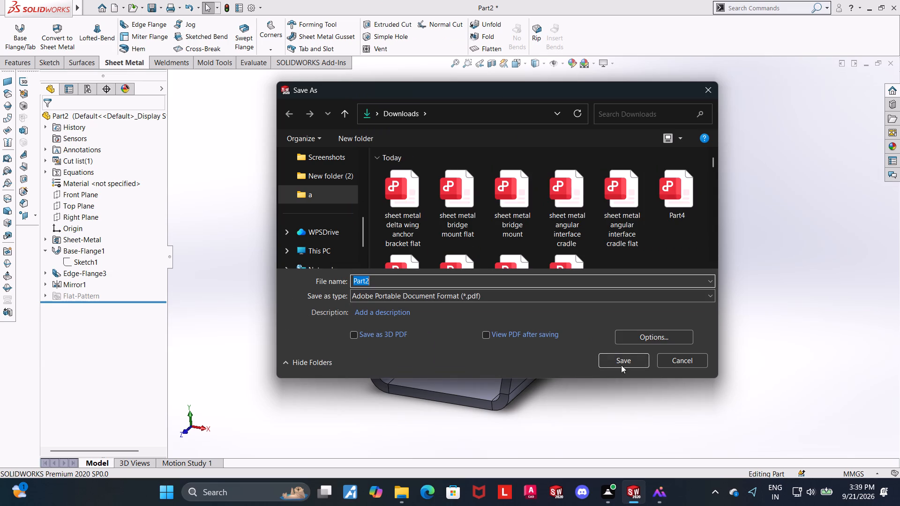
{"action": "left_click", "coordinate": [624, 357]}
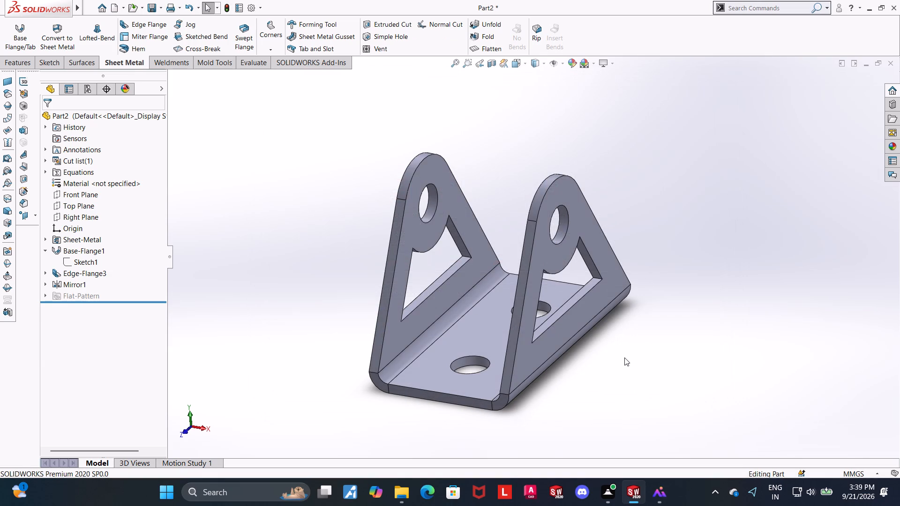